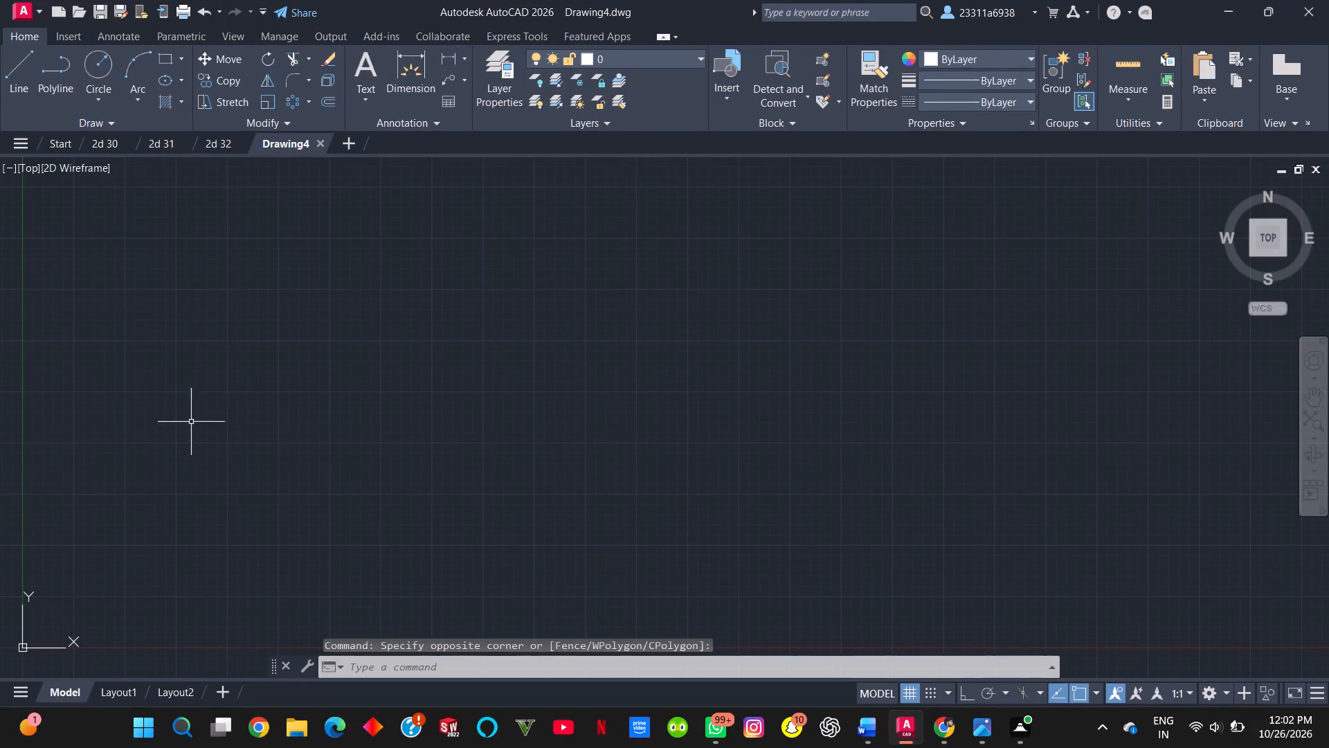
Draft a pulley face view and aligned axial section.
Draw a horizontal construction ray extending in the positive X direction across the empty drawing, with Ortho mode turned on.
key(c)
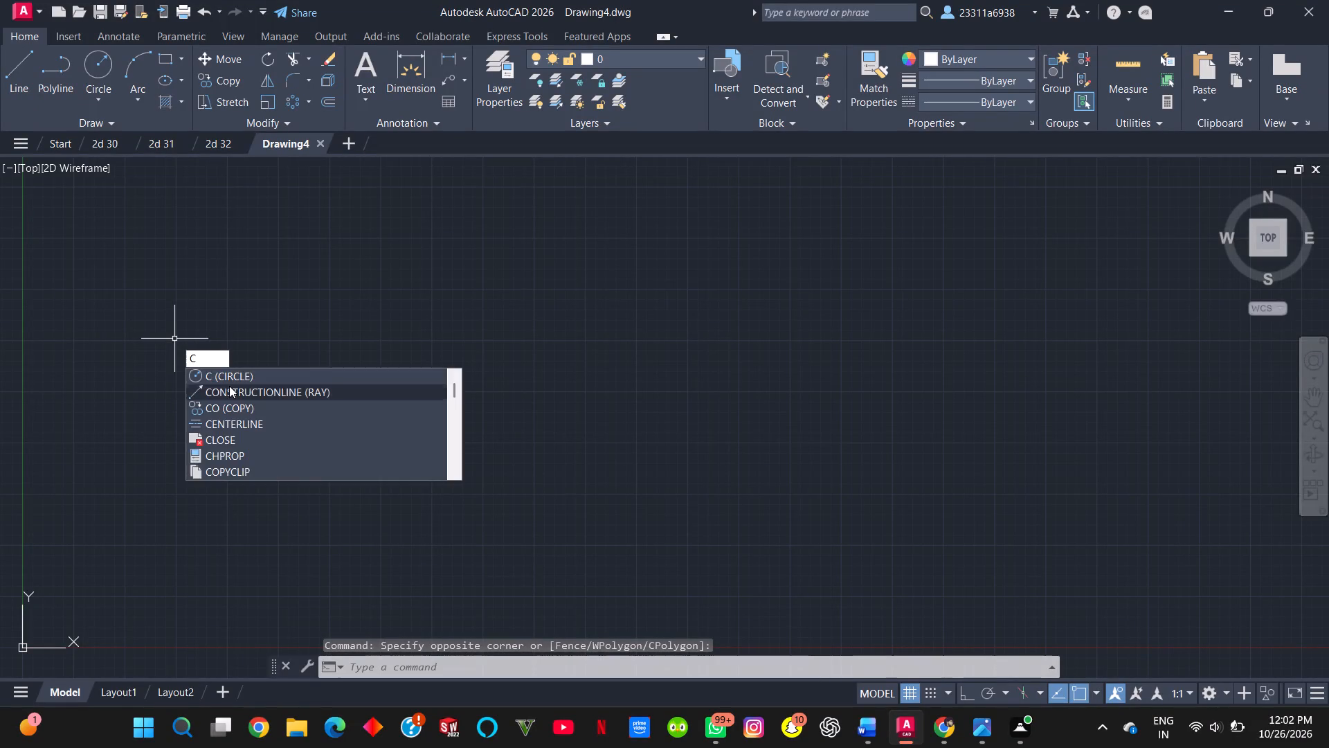
click(229, 386)
click(226, 344)
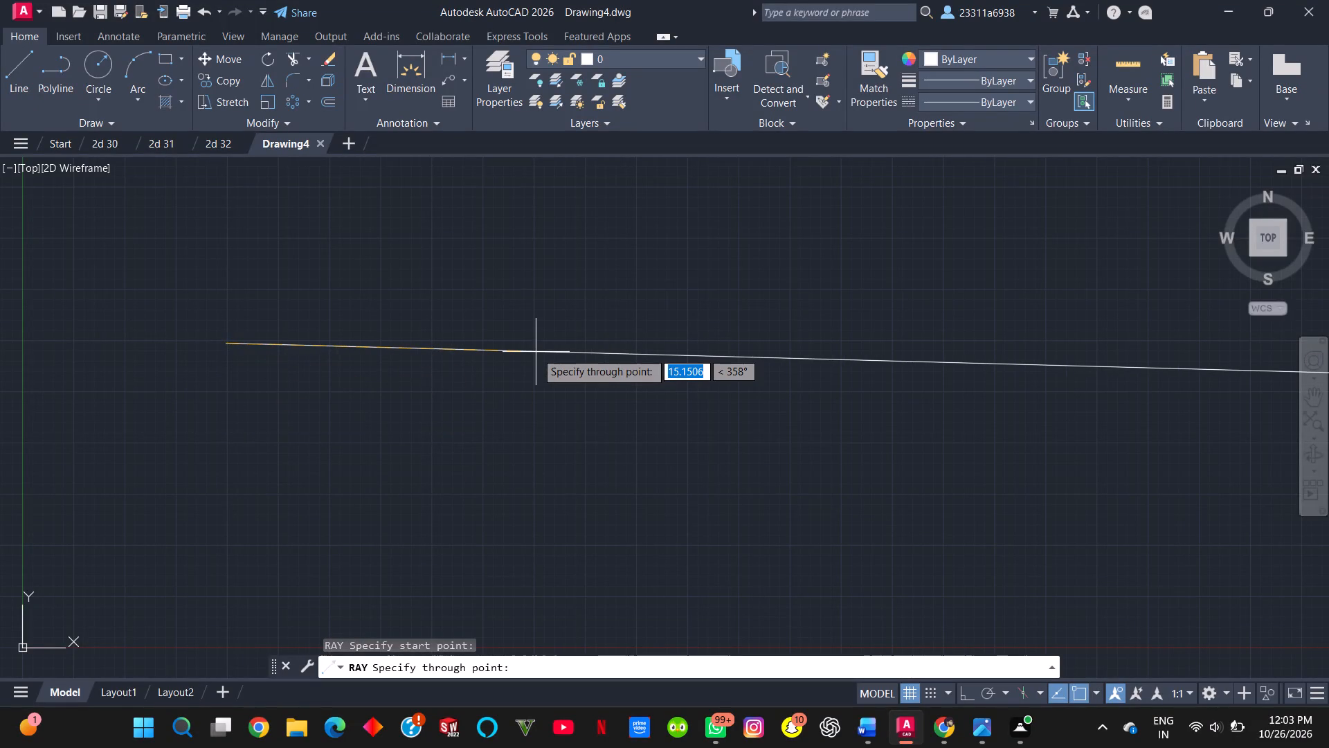
key(F8)
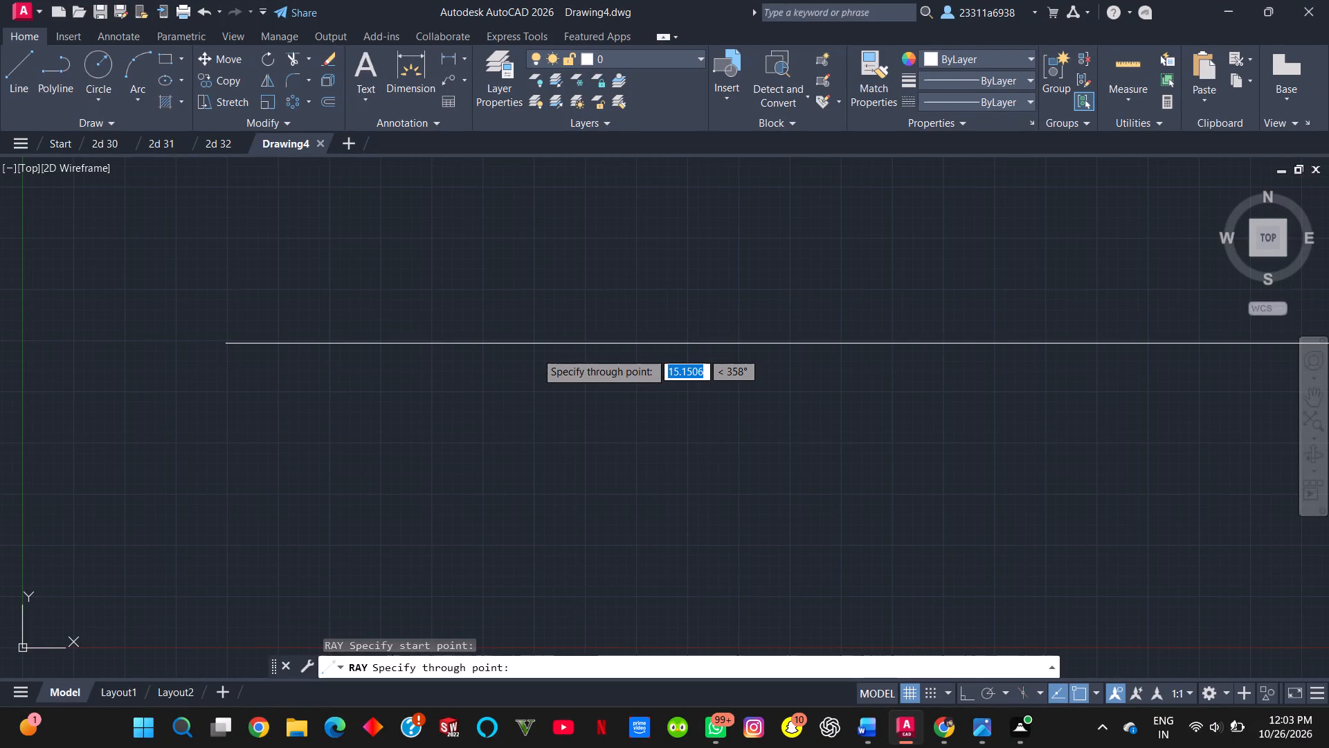
click(986, 342)
key(Escape)
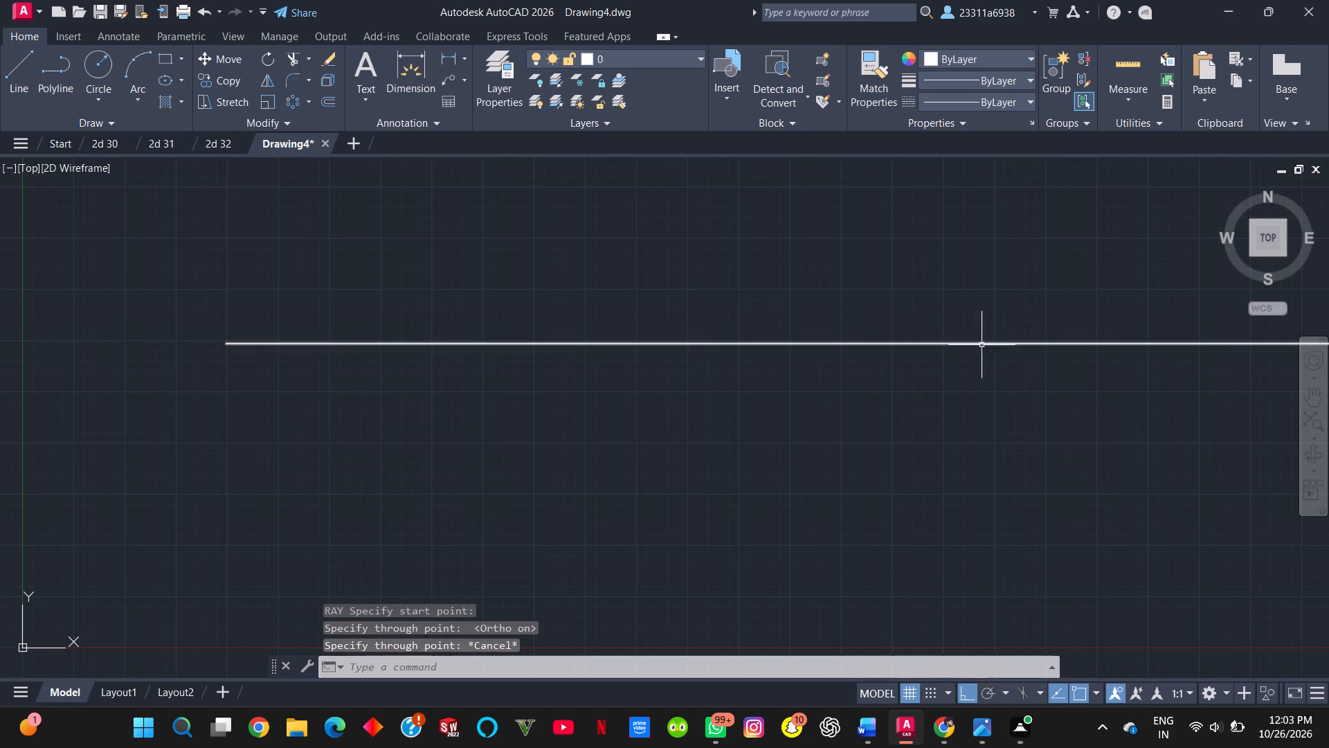
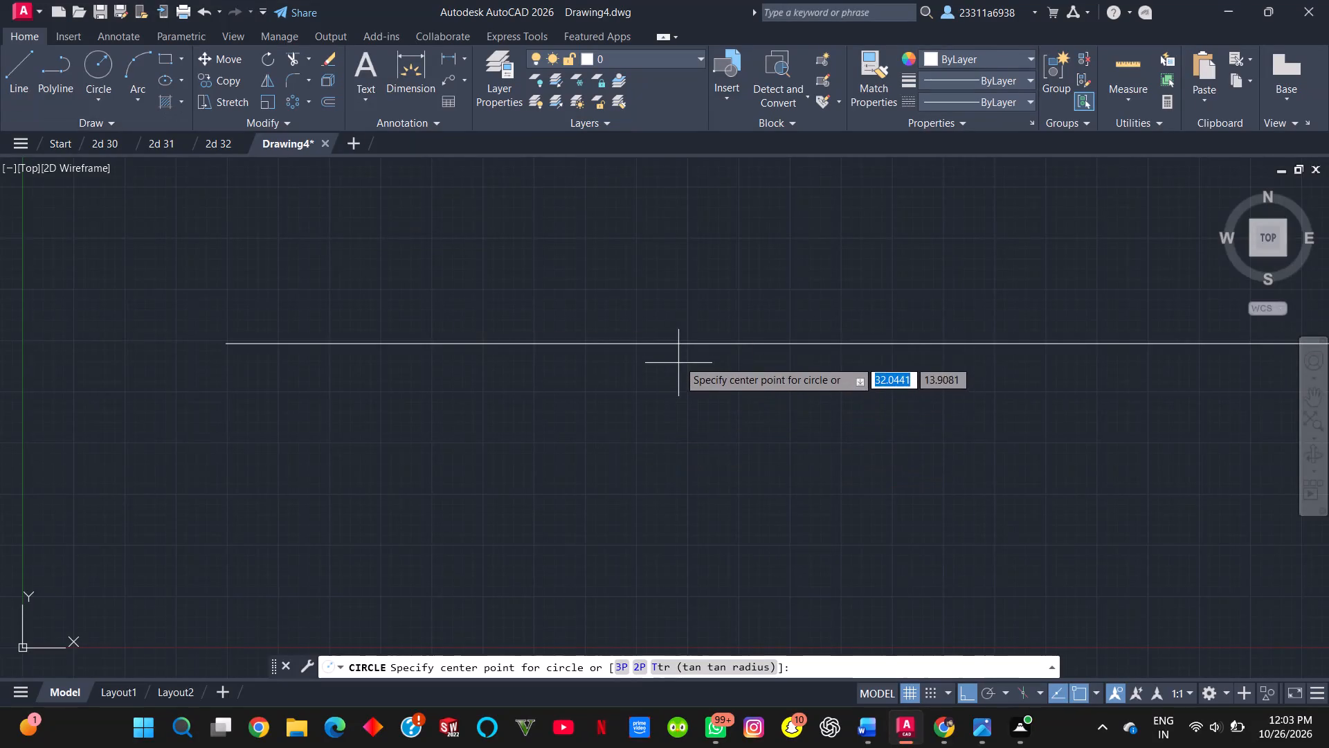
Draw a circle of radius 25 centred on the horizontal ray, a short way in from its start point.
click(677, 338)
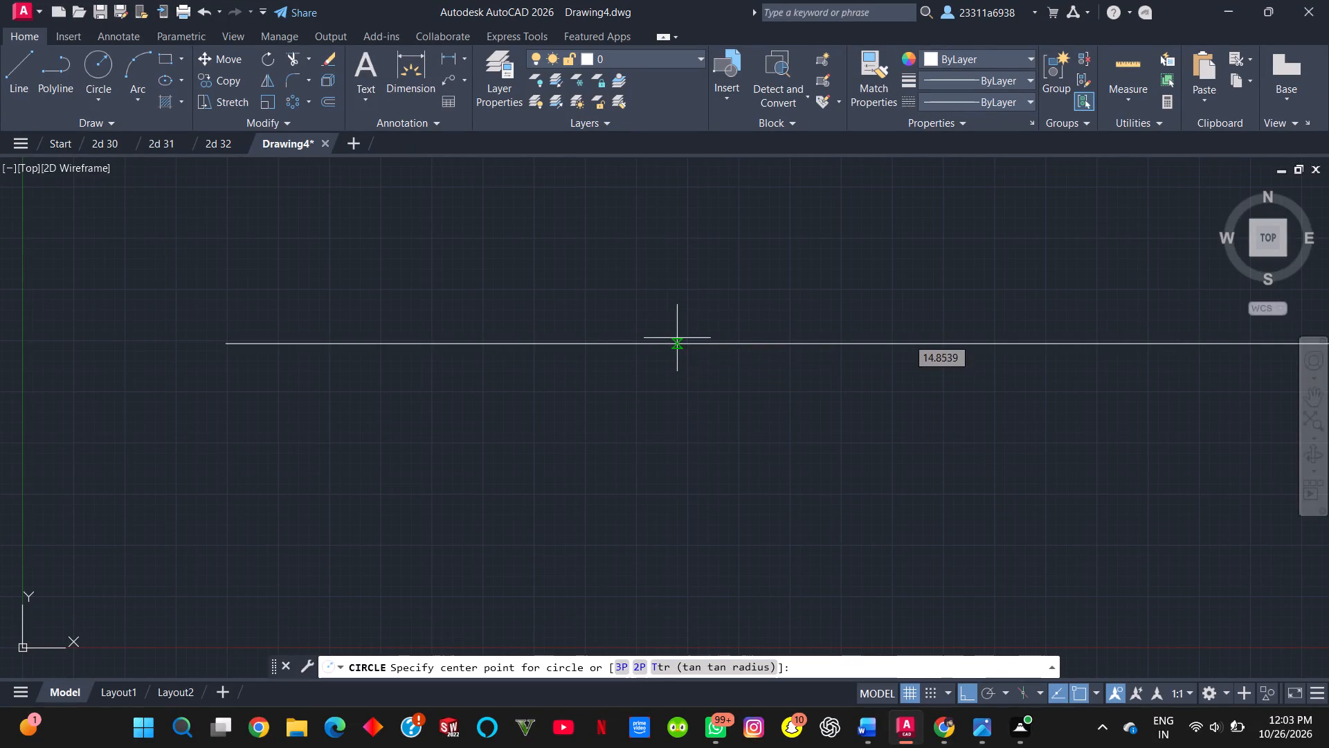
text(25)
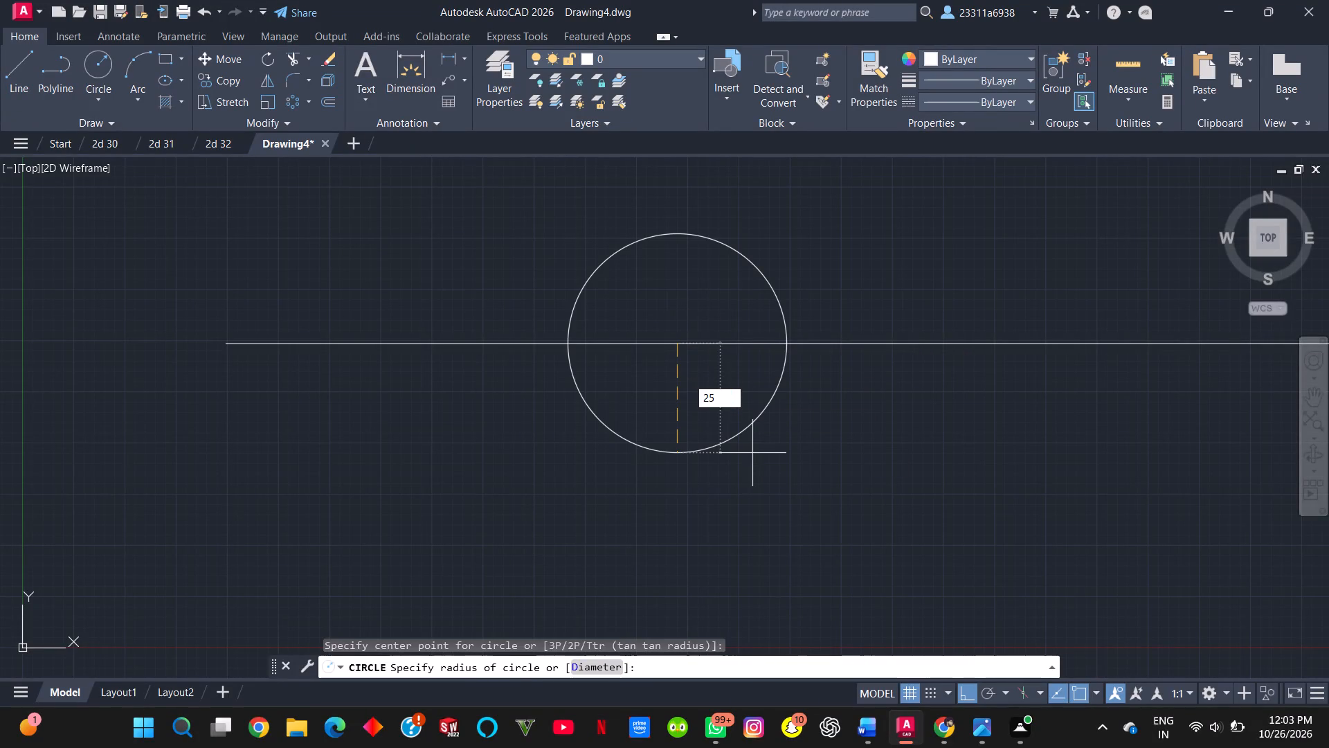
key(Return)
Move the UCS origin horizontally in the negative X direction, well clear of the circle and the ray's start point.
scroll(752, 453, down, 6)
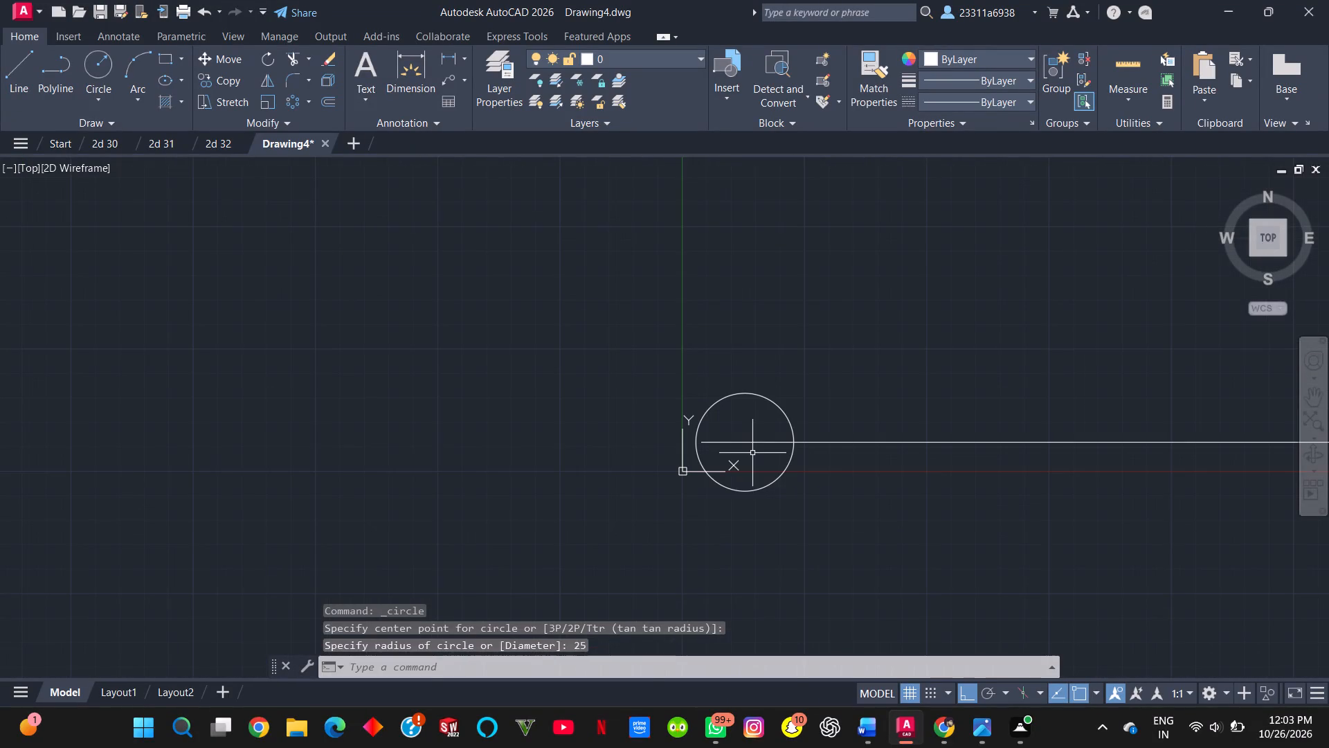
click(687, 471)
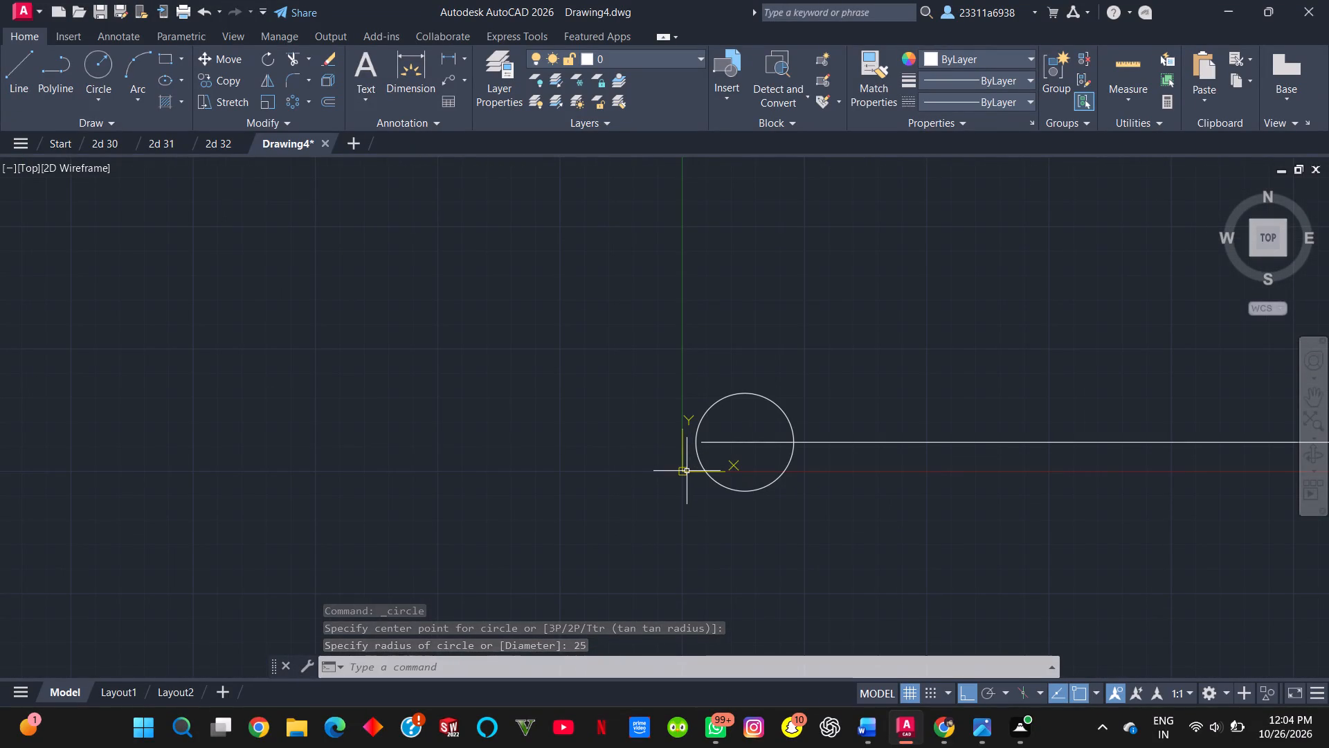
click(680, 471)
click(105, 519)
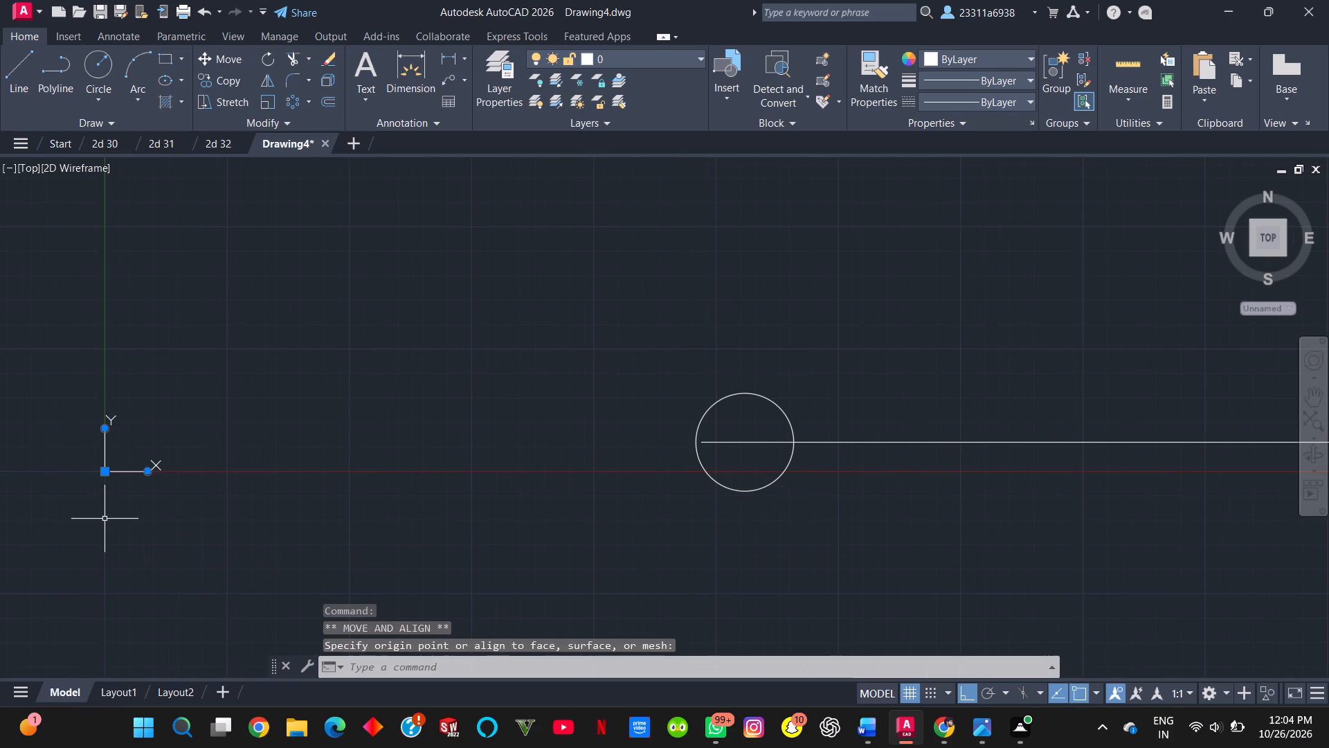
Draw a circle of radius 89 concentric with the radius 25 circle.
click(96, 73)
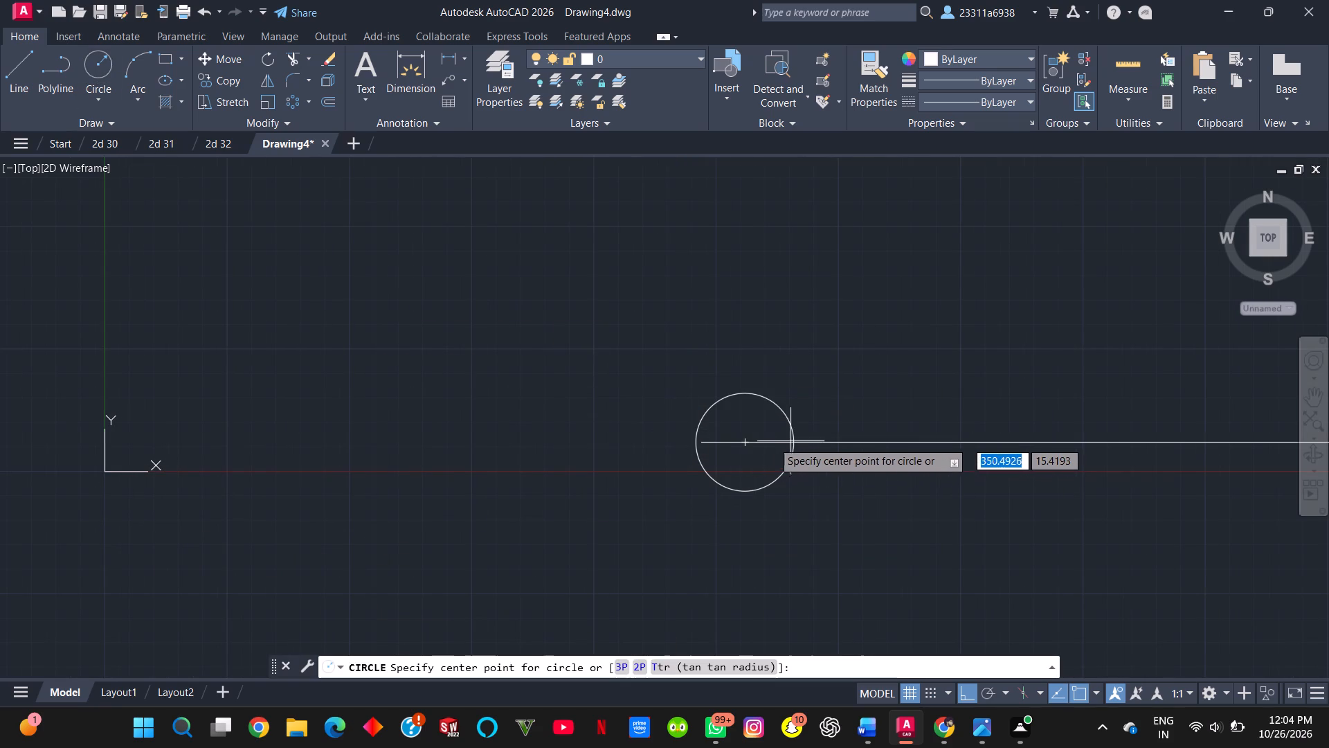
click(748, 444)
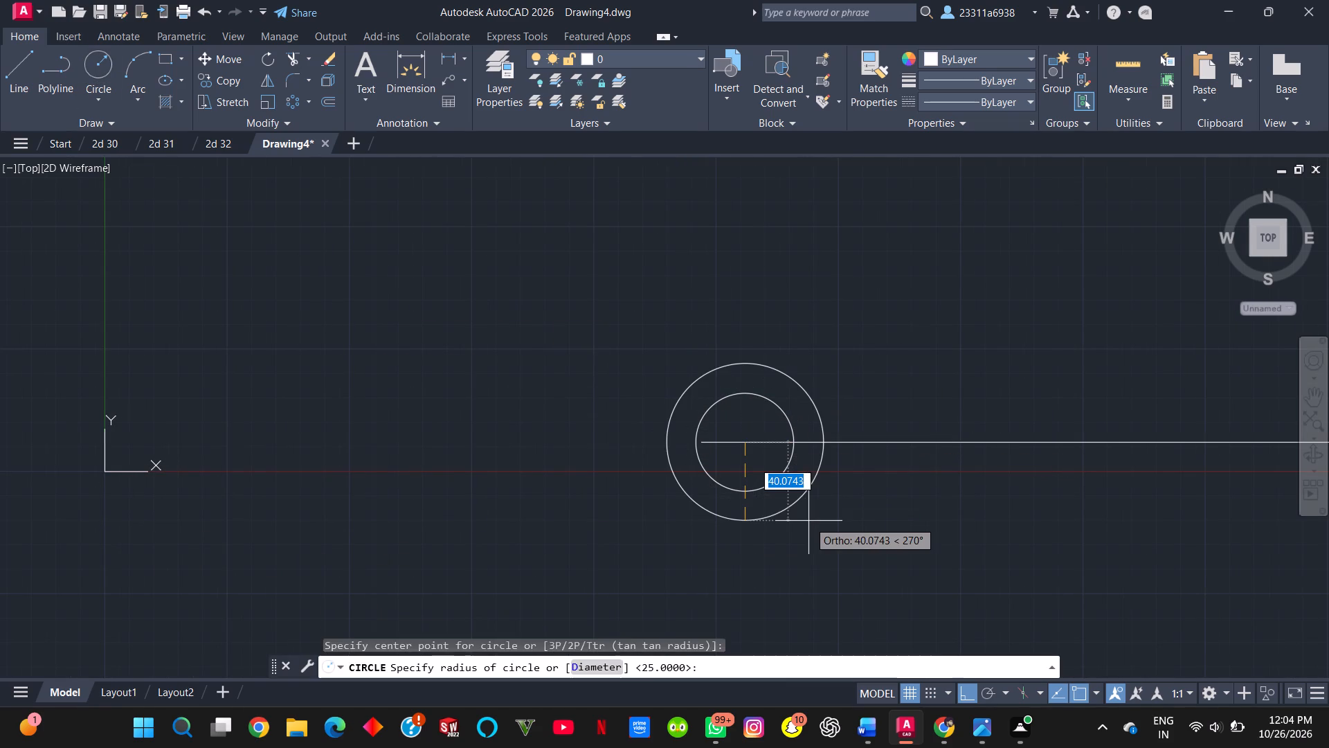
text(89)
key(Return)
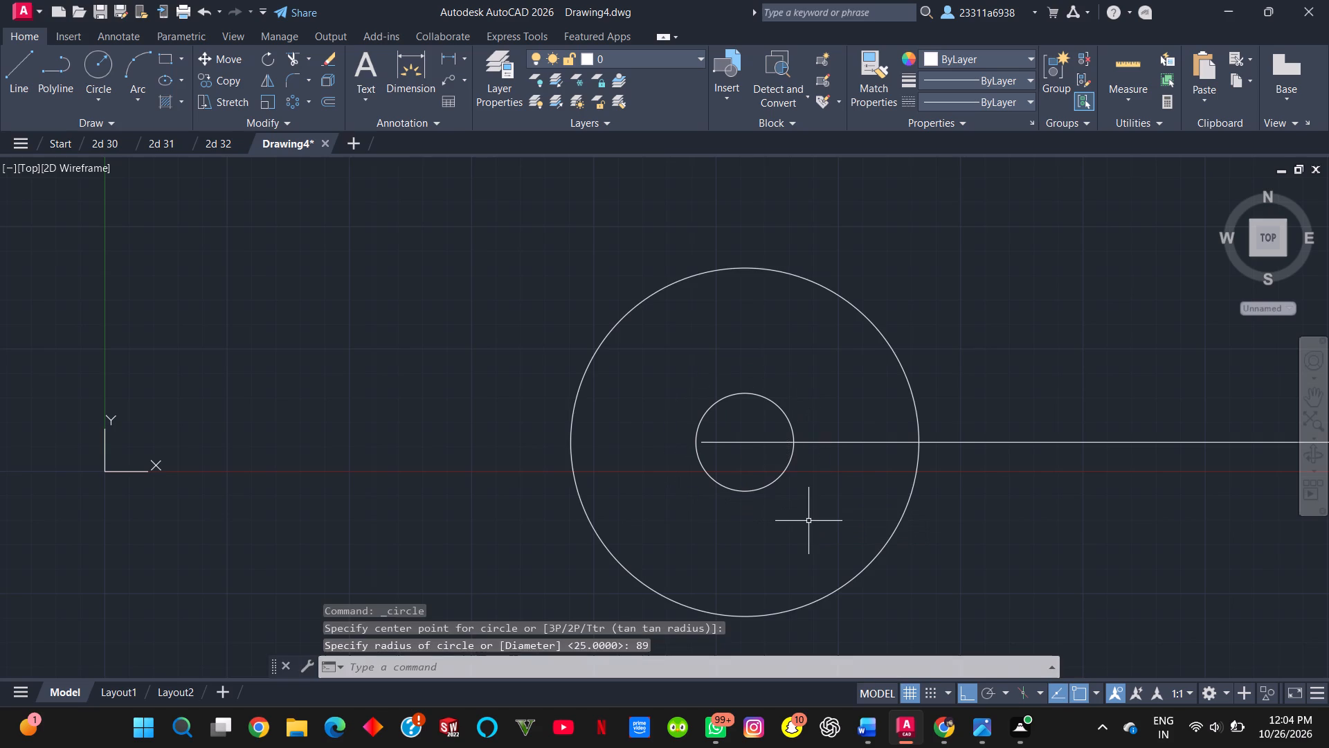
Stretch the horizontal ray's start point in the negative X direction until it lies outside the radius 89 circle.
scroll(808, 521, down, 1)
click(774, 469)
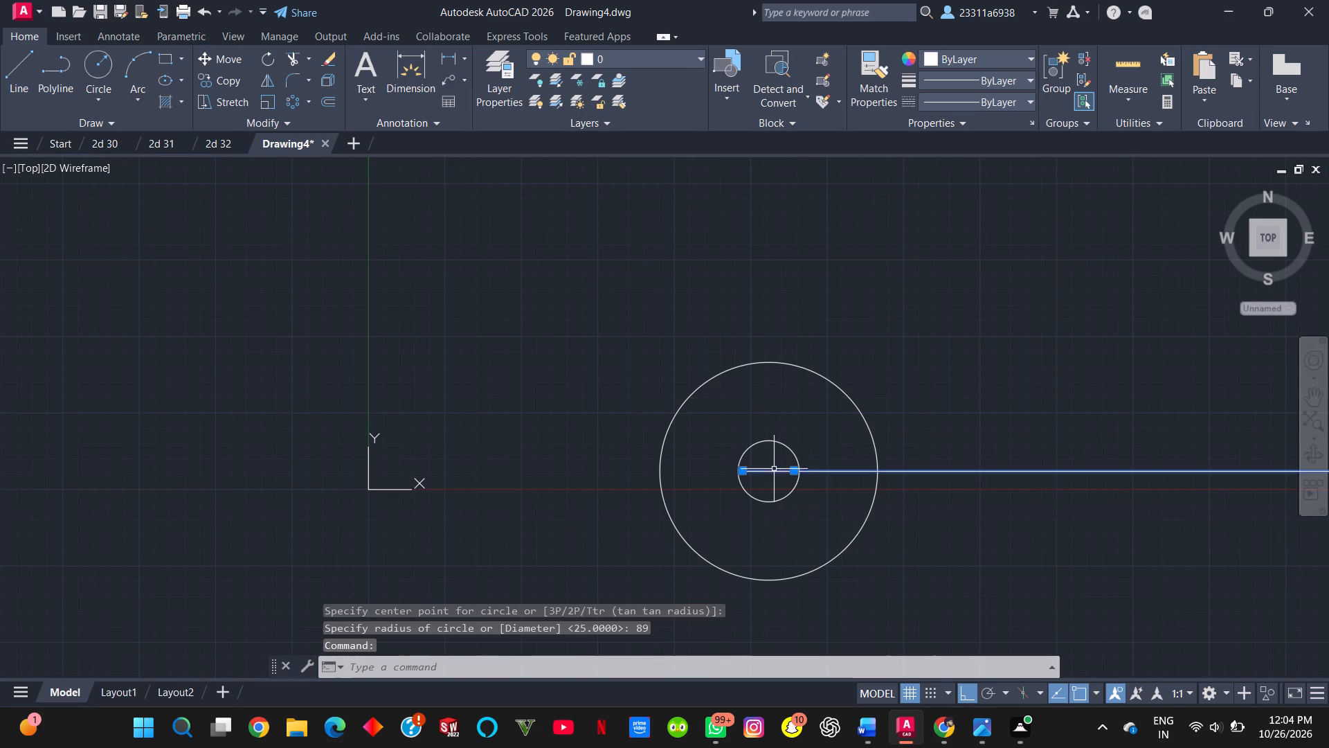
click(739, 472)
click(499, 473)
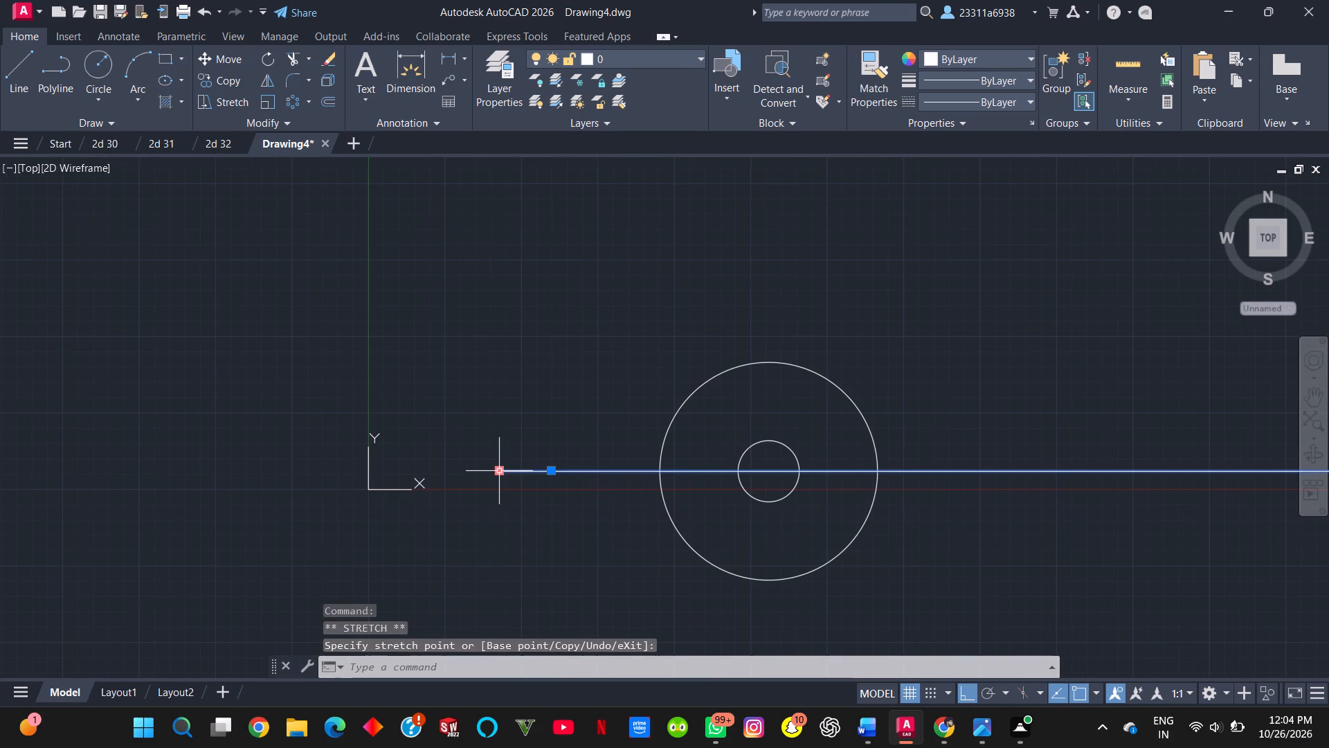
key(Escape)
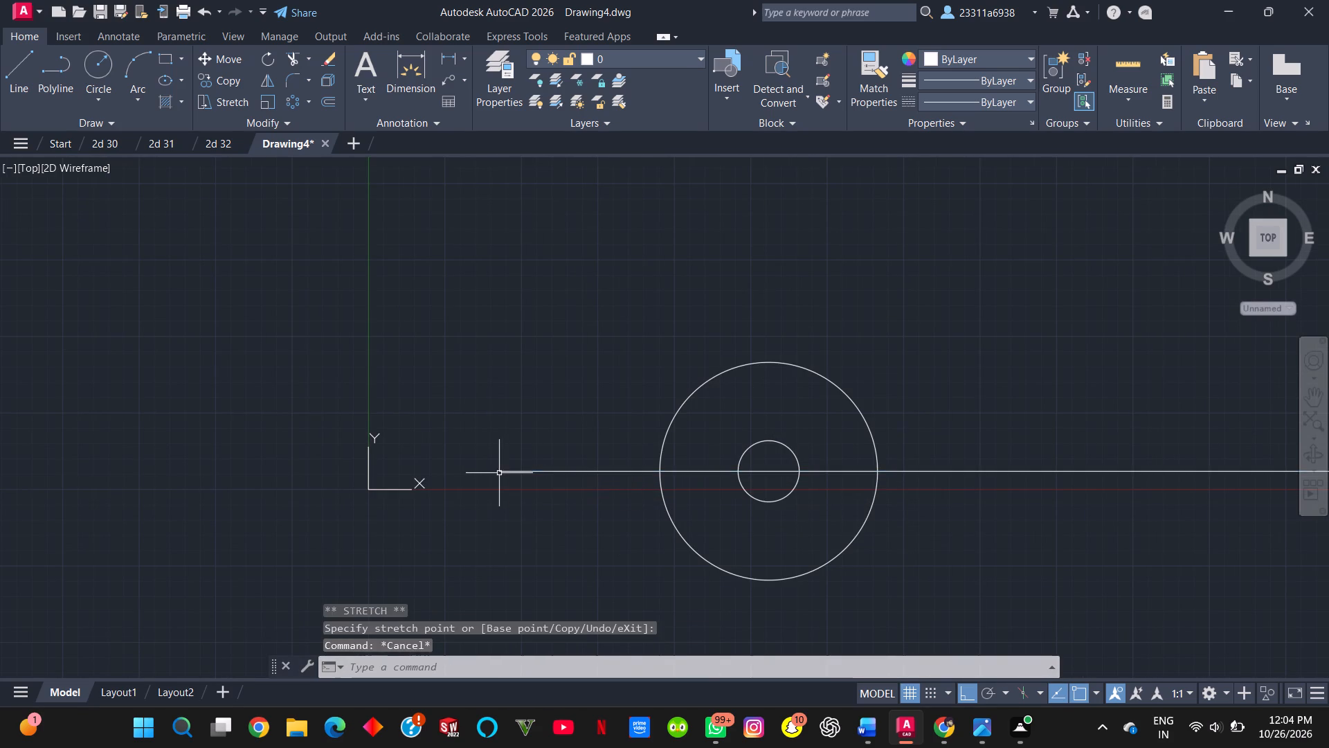
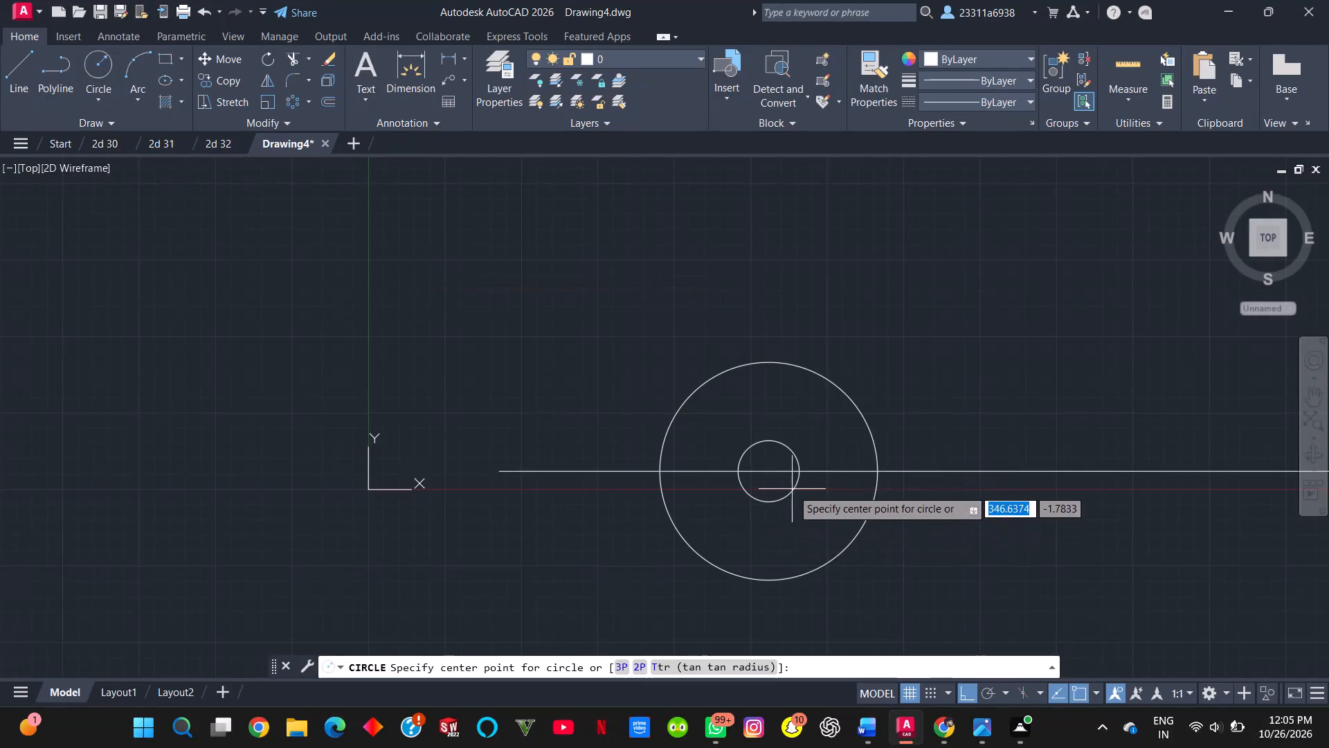
Draw a circle of radius 12.68 concentric with the radius 25 and radius 89 circles.
click(773, 473)
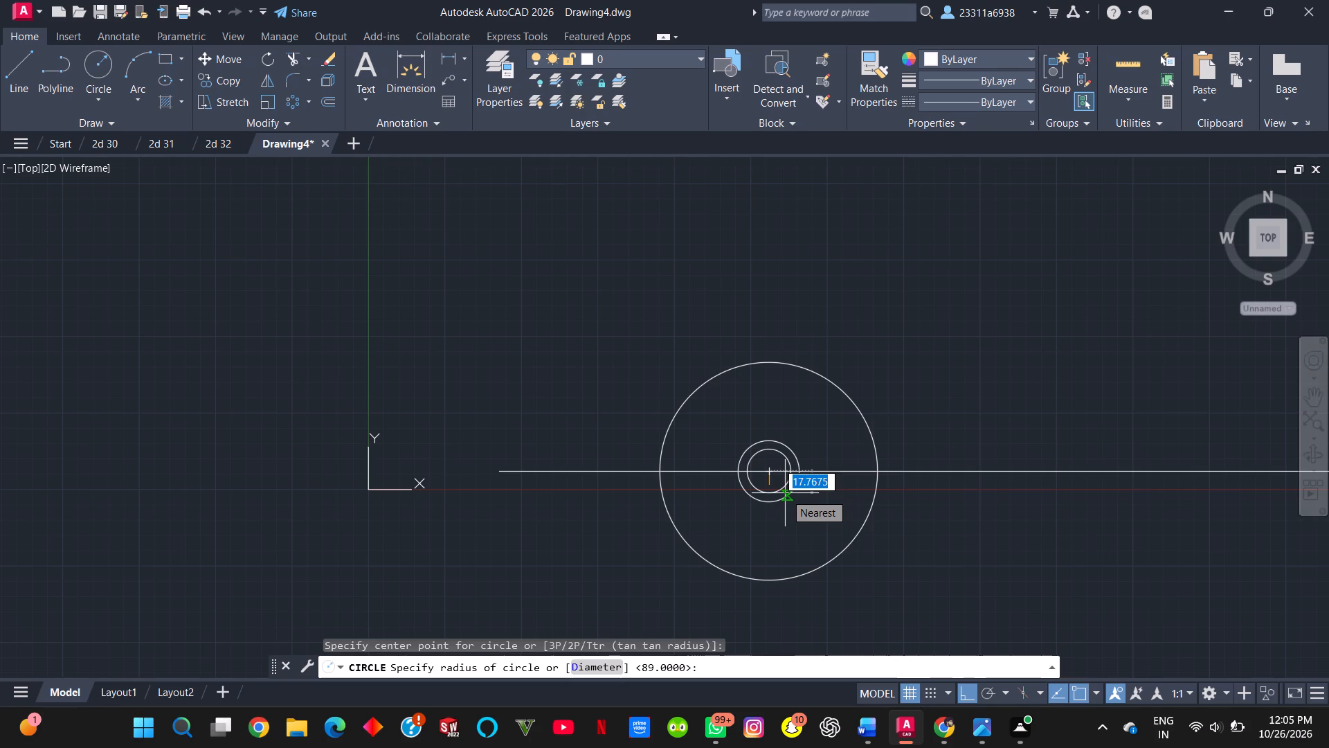
text(12.)
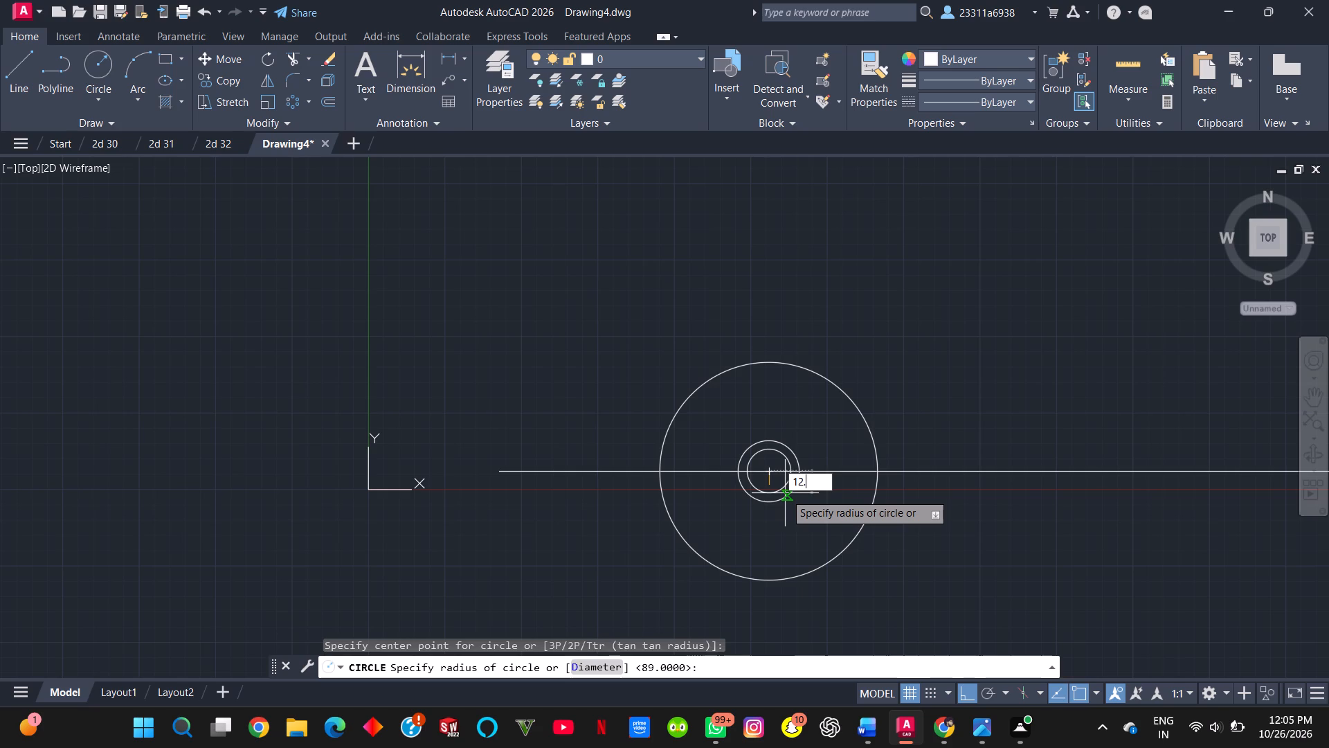
text(68)
key(Return)
click(810, 433)
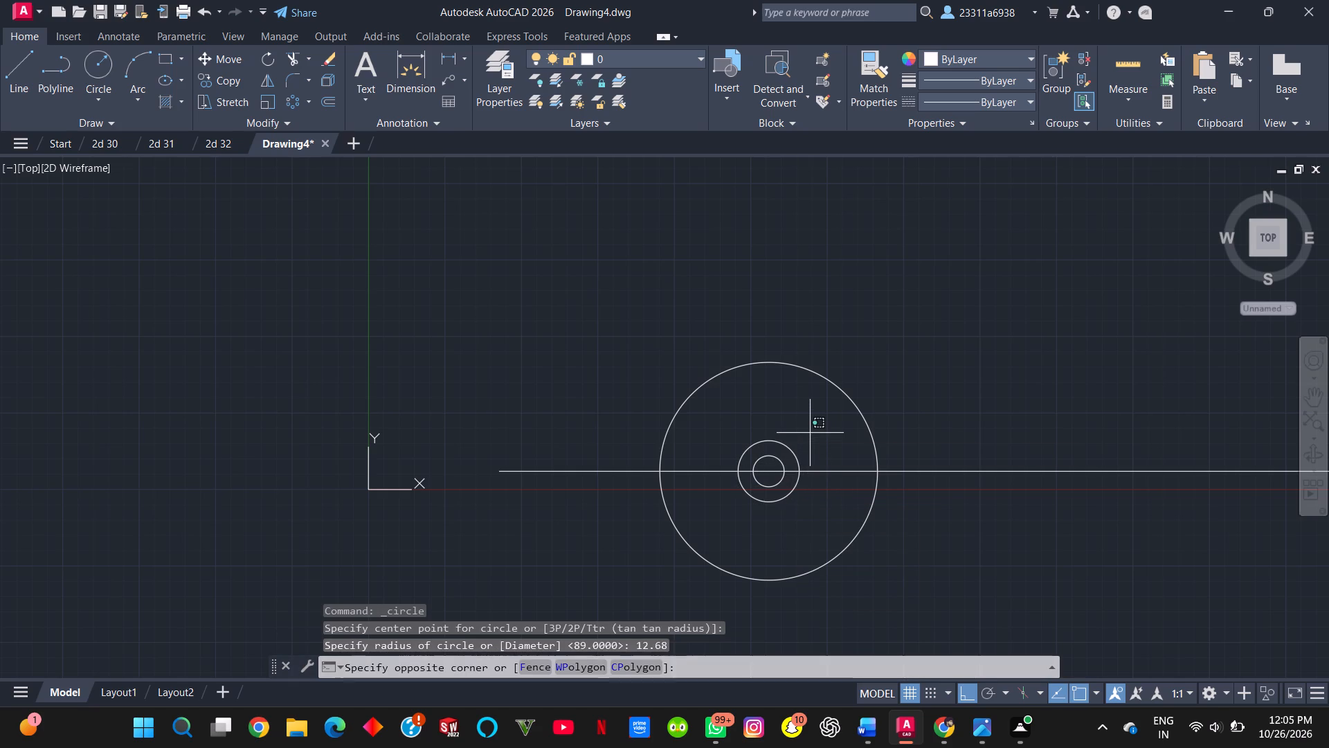
click(810, 433)
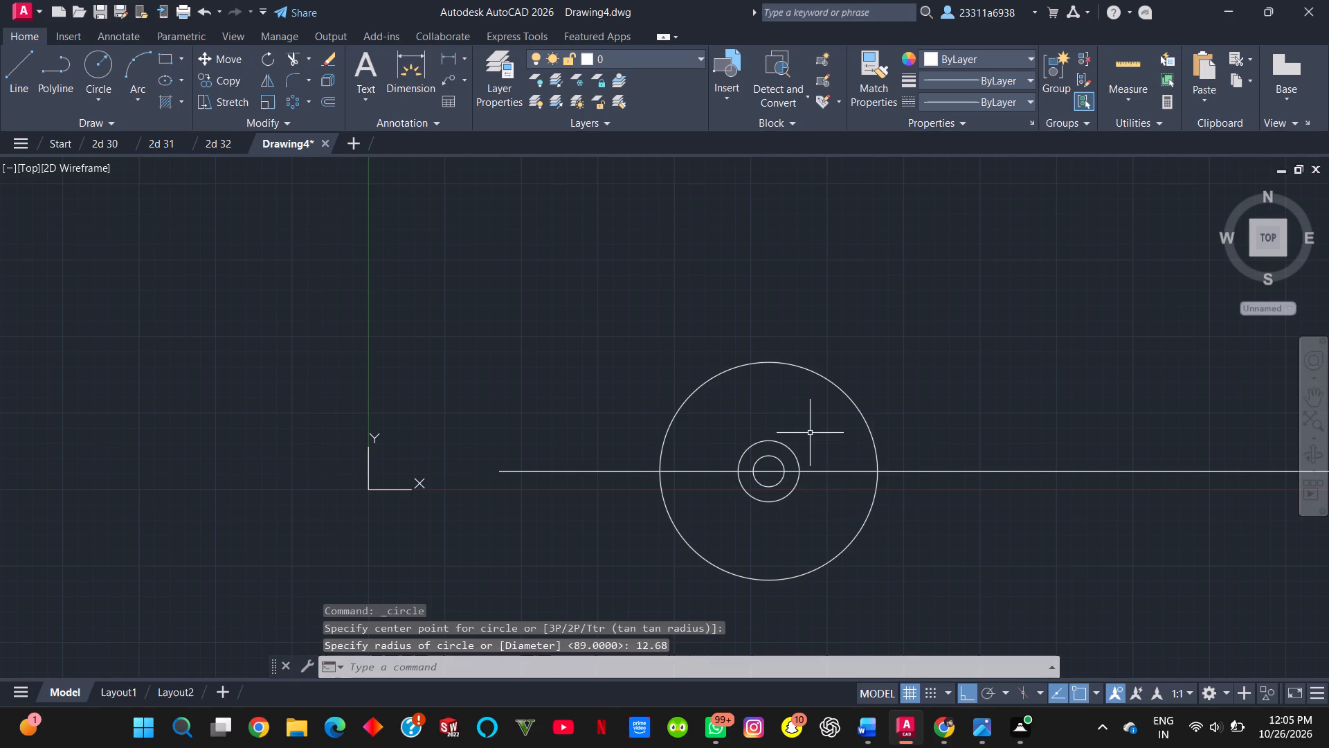
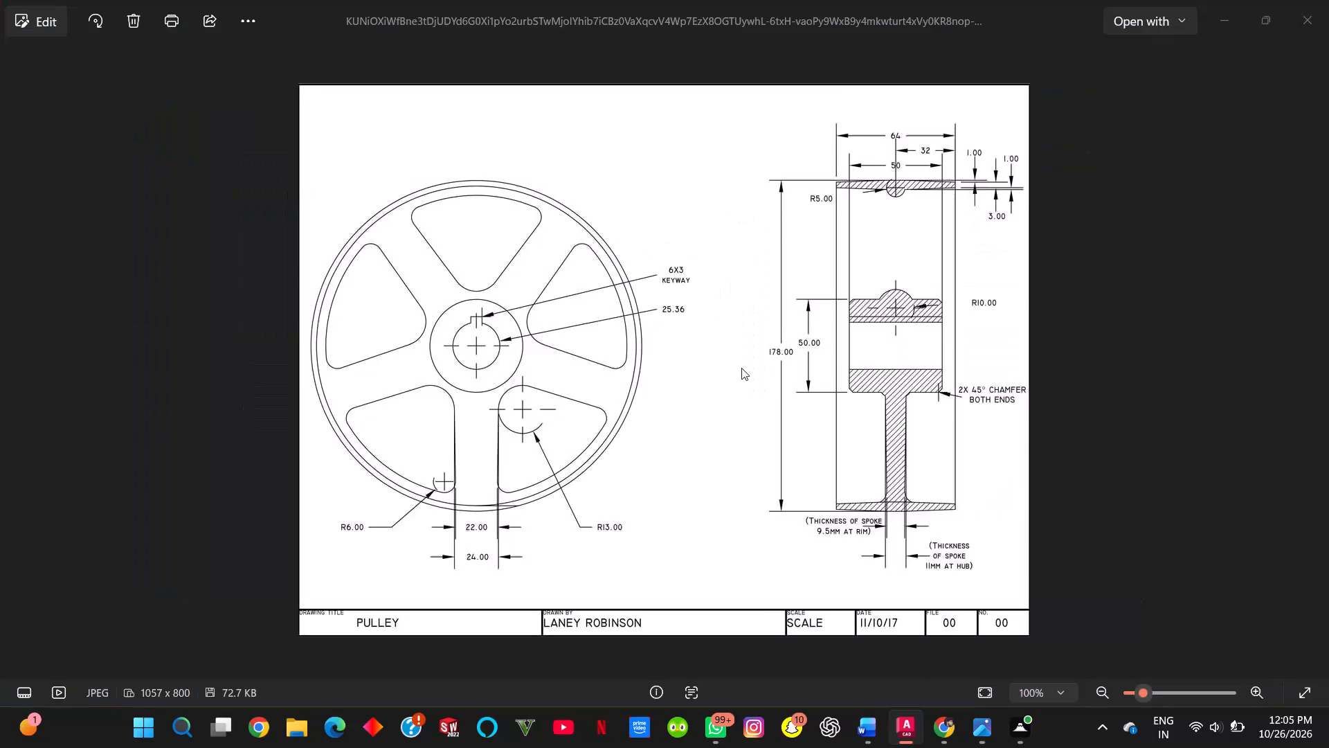
Check the rim dimensions in the pulley reference image and draw a circle of radius 84 concentric with the existing circles.
key(alt+Tab)
key(alt+Tab)
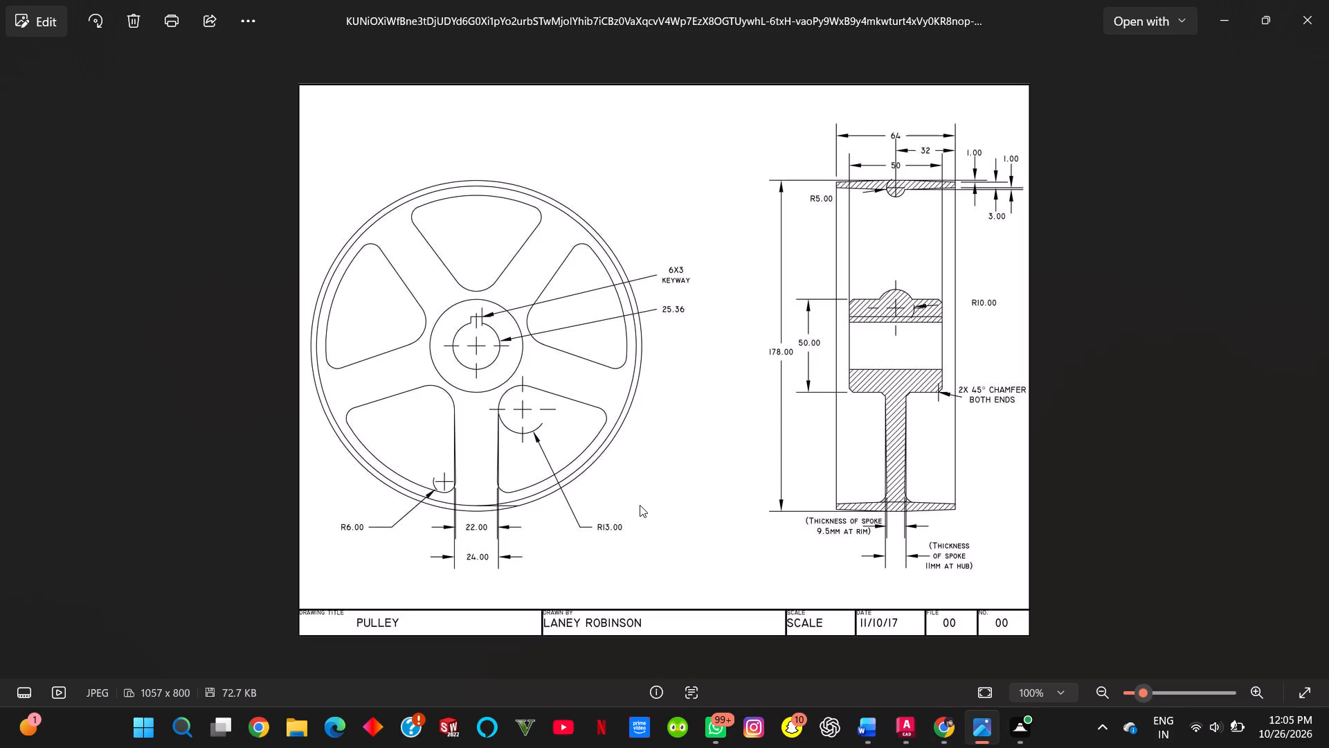
scroll(1016, 175, up, 2)
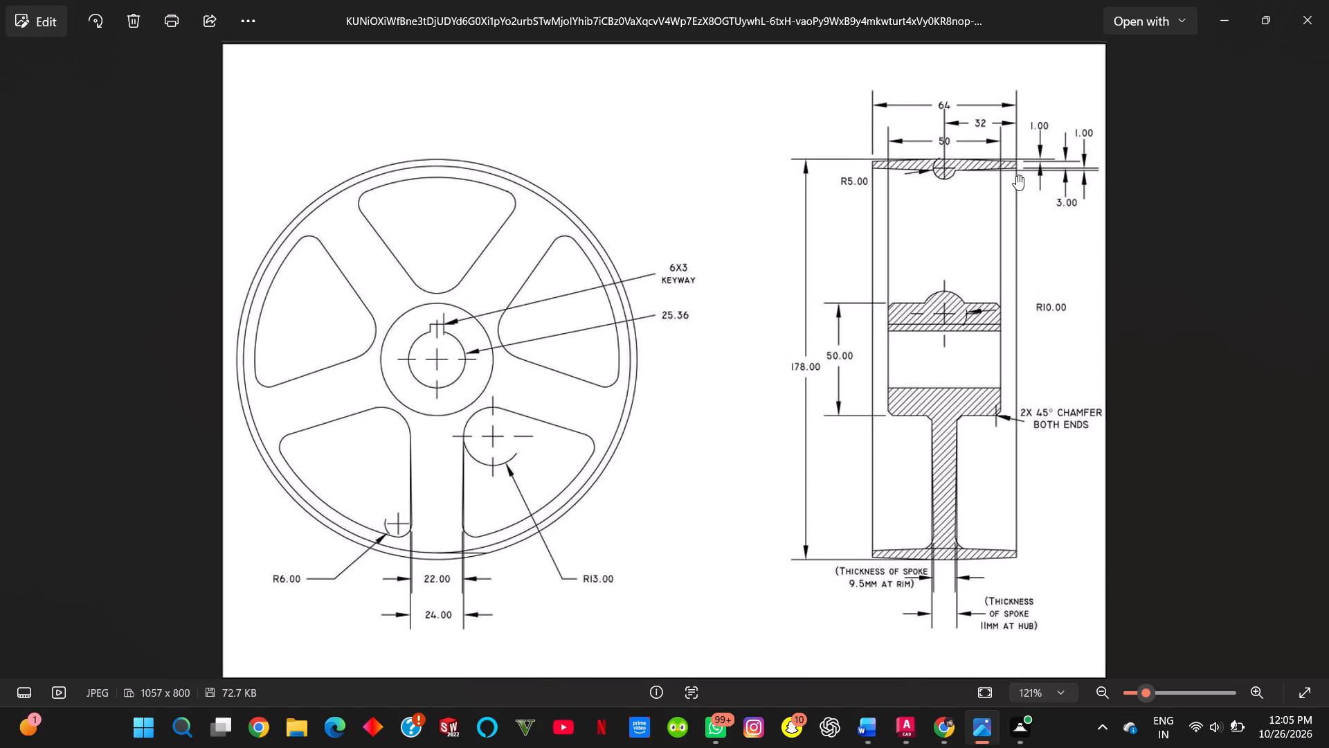
middle_drag(970, 213, 923, 256)
middle_drag(923, 256, 921, 259)
key(alt+Tab)
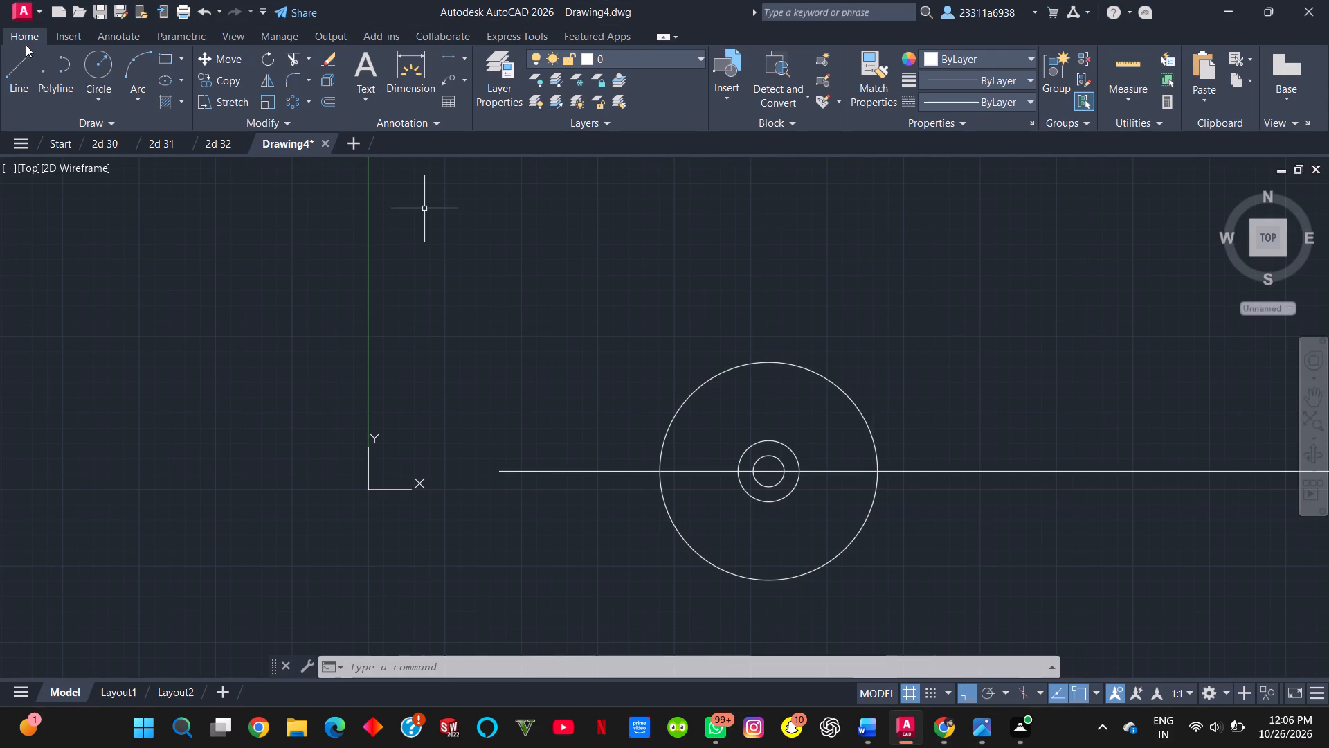
click(95, 57)
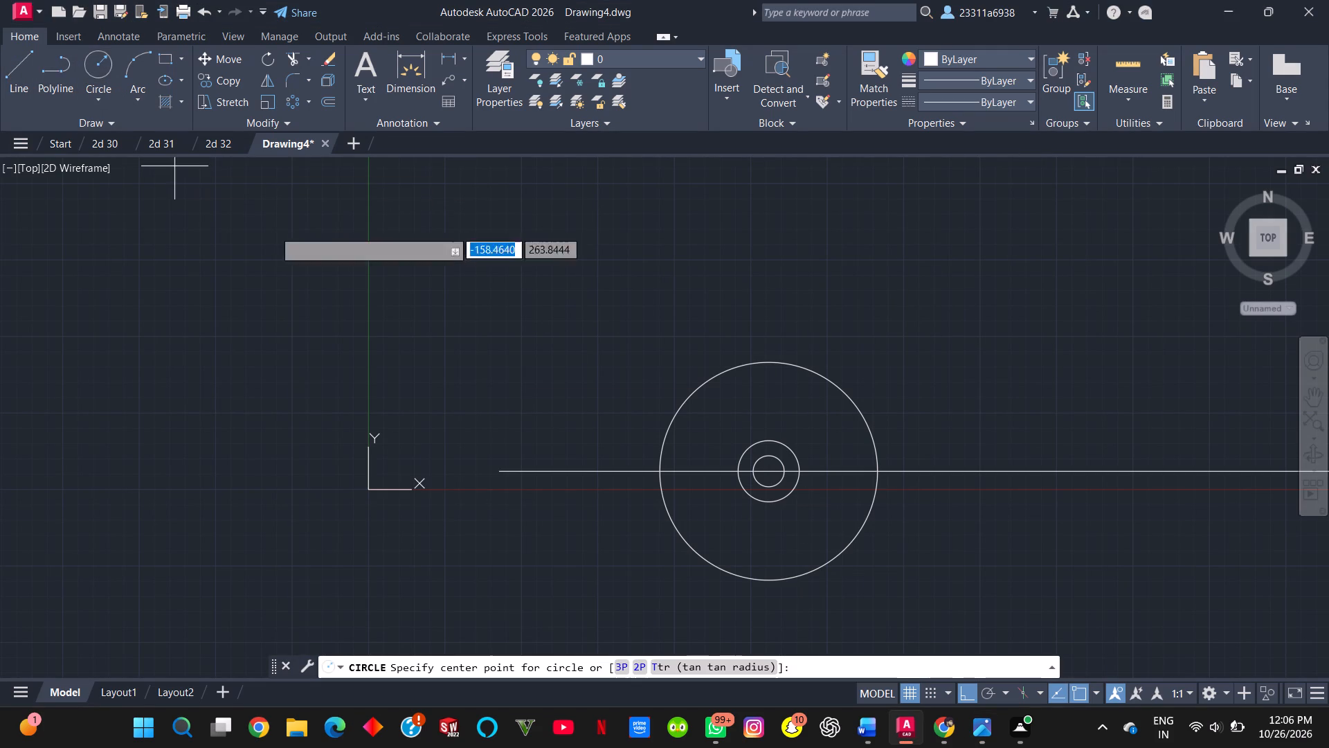
click(766, 470)
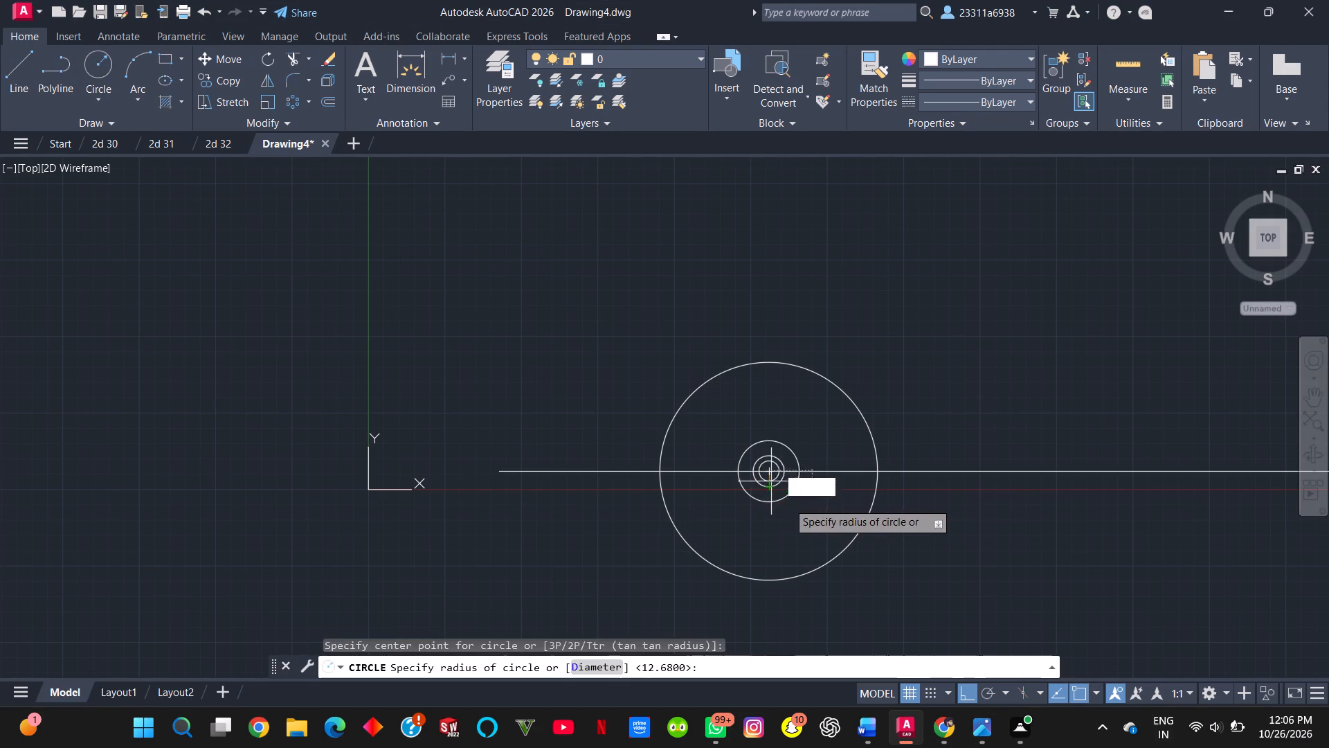
text(84)
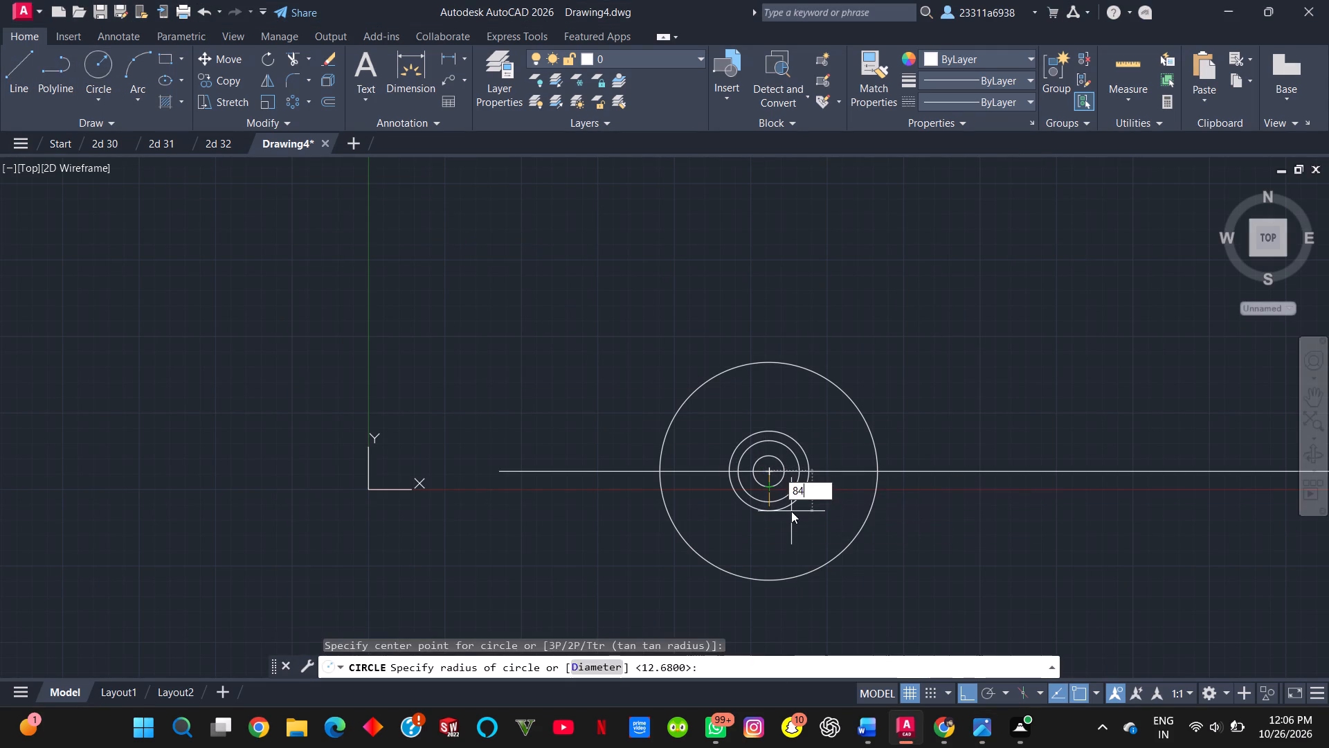
key(Return)
Draw a line from the circles' centre 11 units to the right, continuing vertically down past the outer circle.
key(alt+Tab)
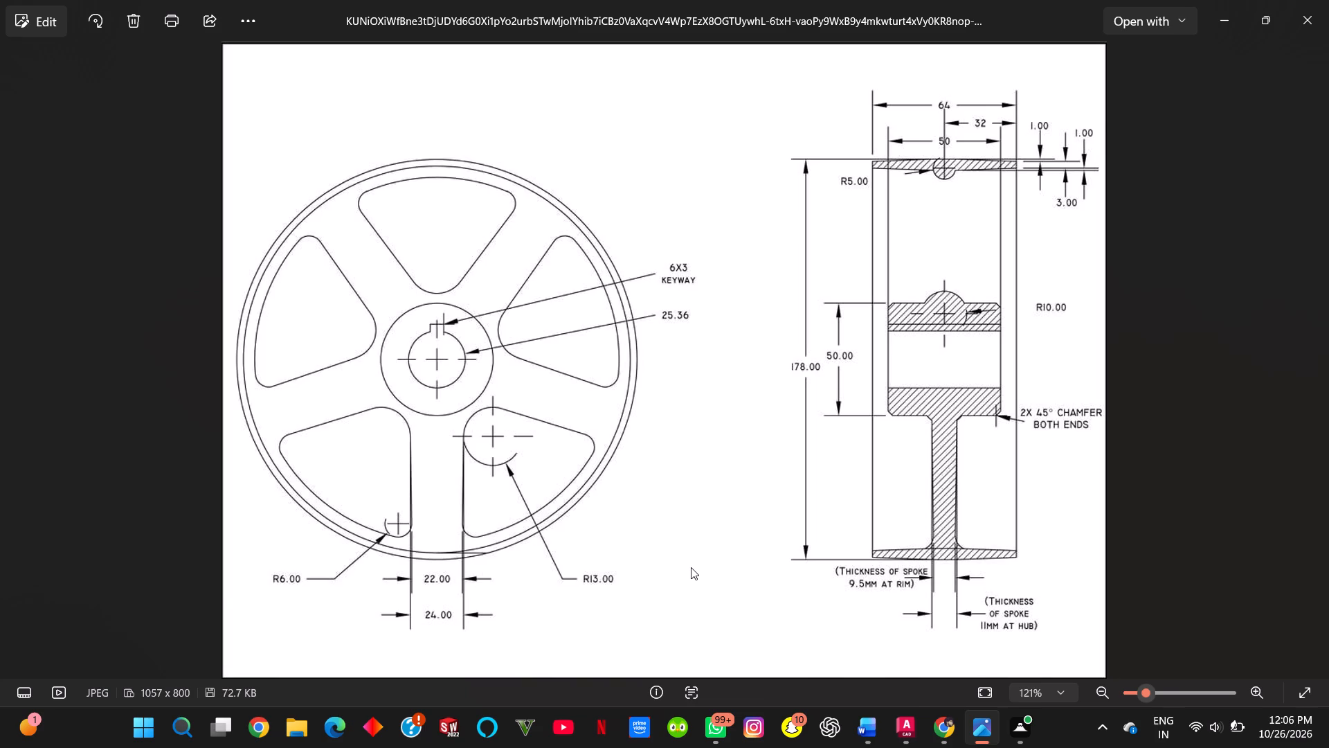
key(alt+Tab)
key(alt+Tab)
key(alt+Tab)
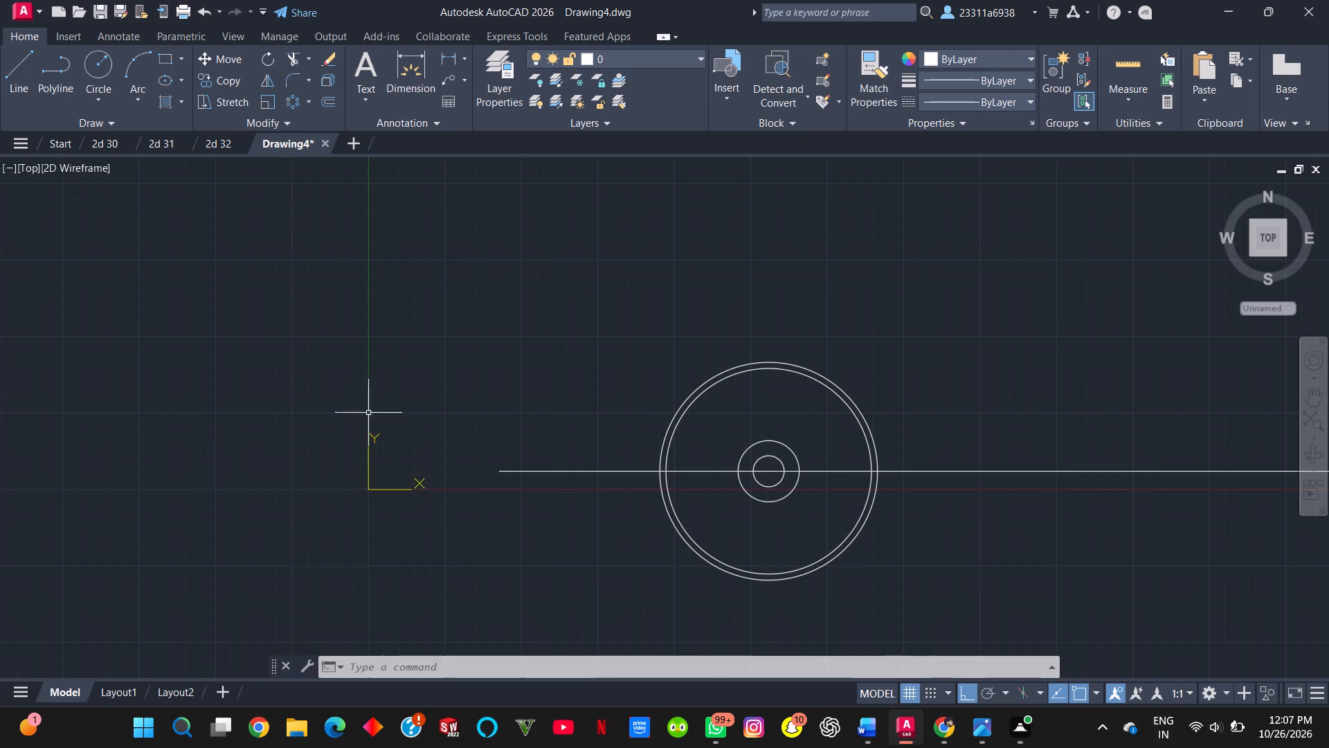
click(26, 70)
scroll(653, 419, up, 2)
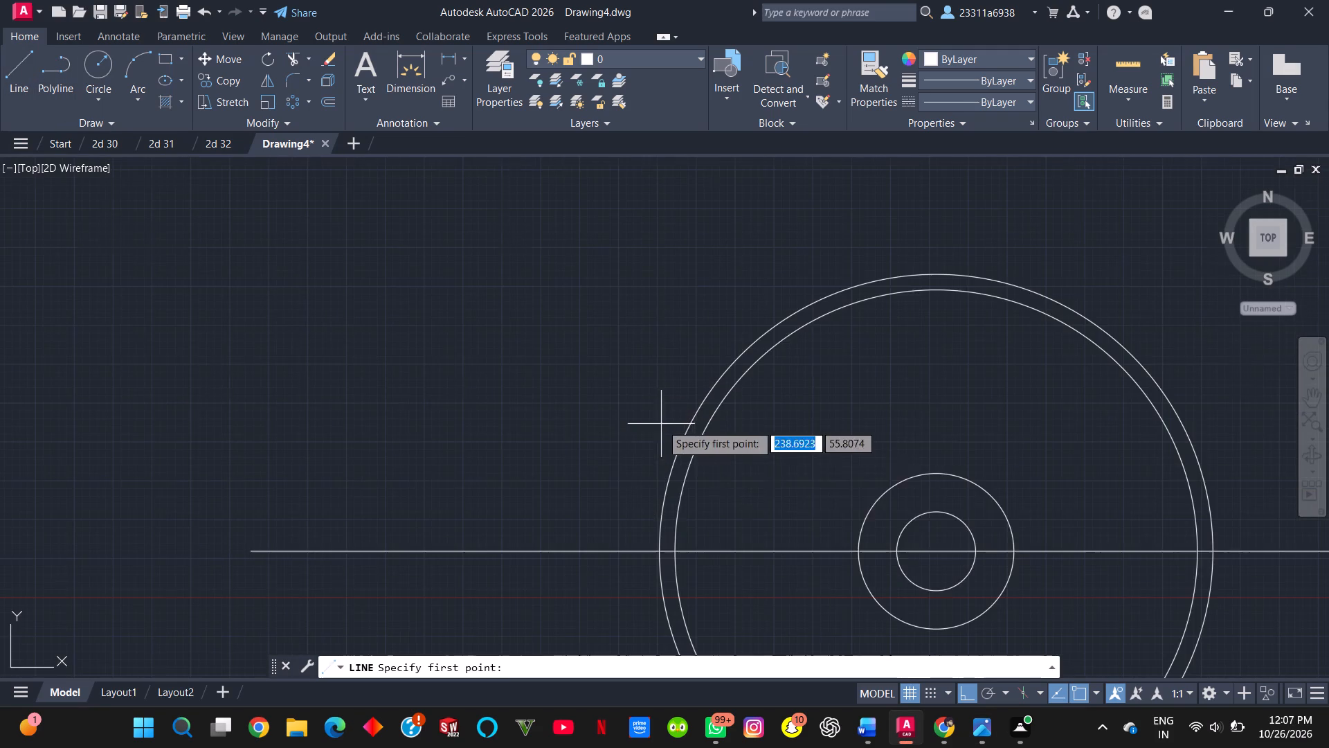
scroll(849, 507, down, 1)
middle_drag(848, 506, 596, 289)
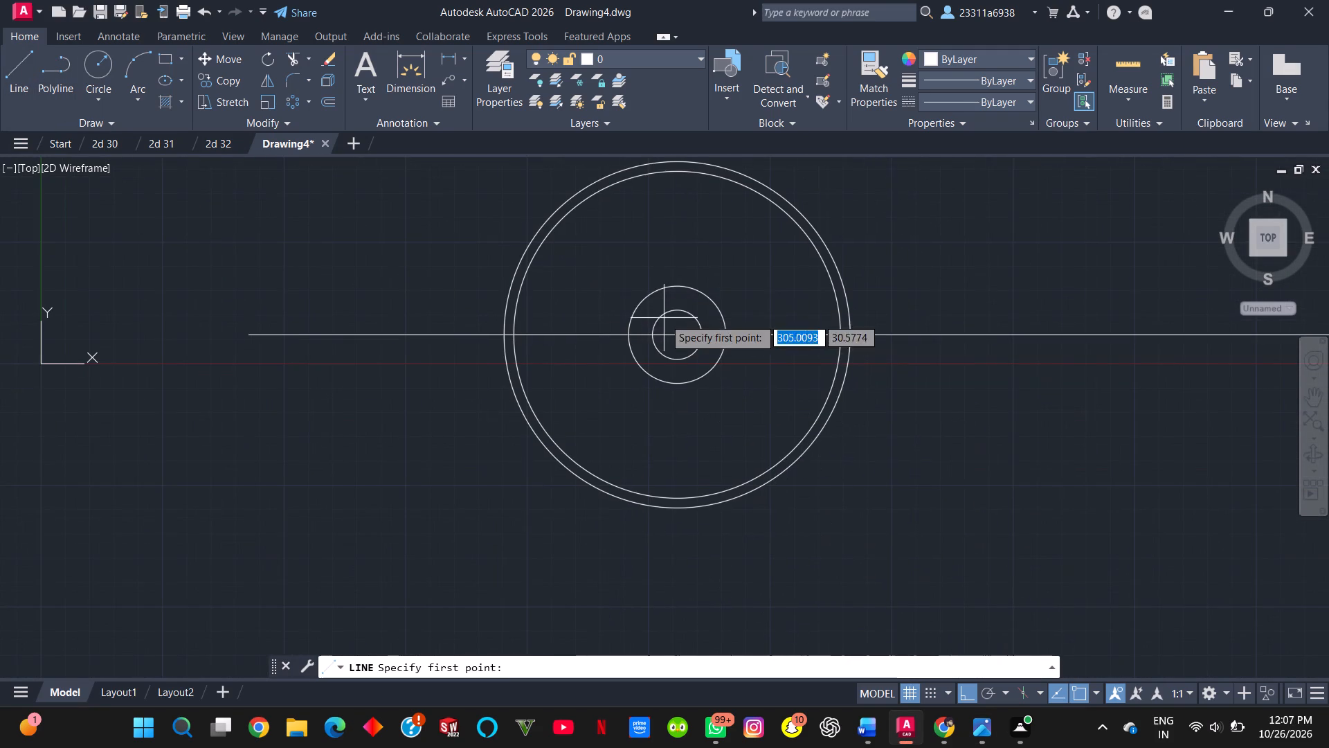
click(680, 337)
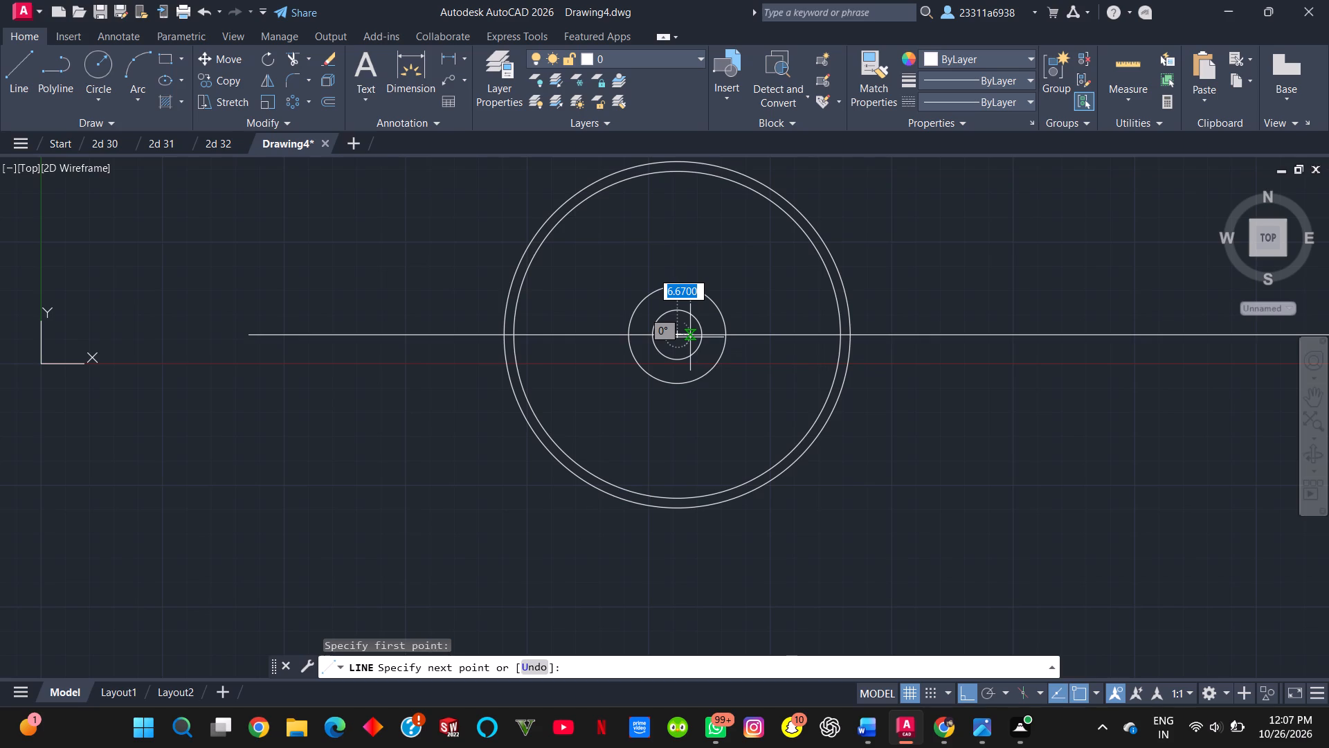
text(11)
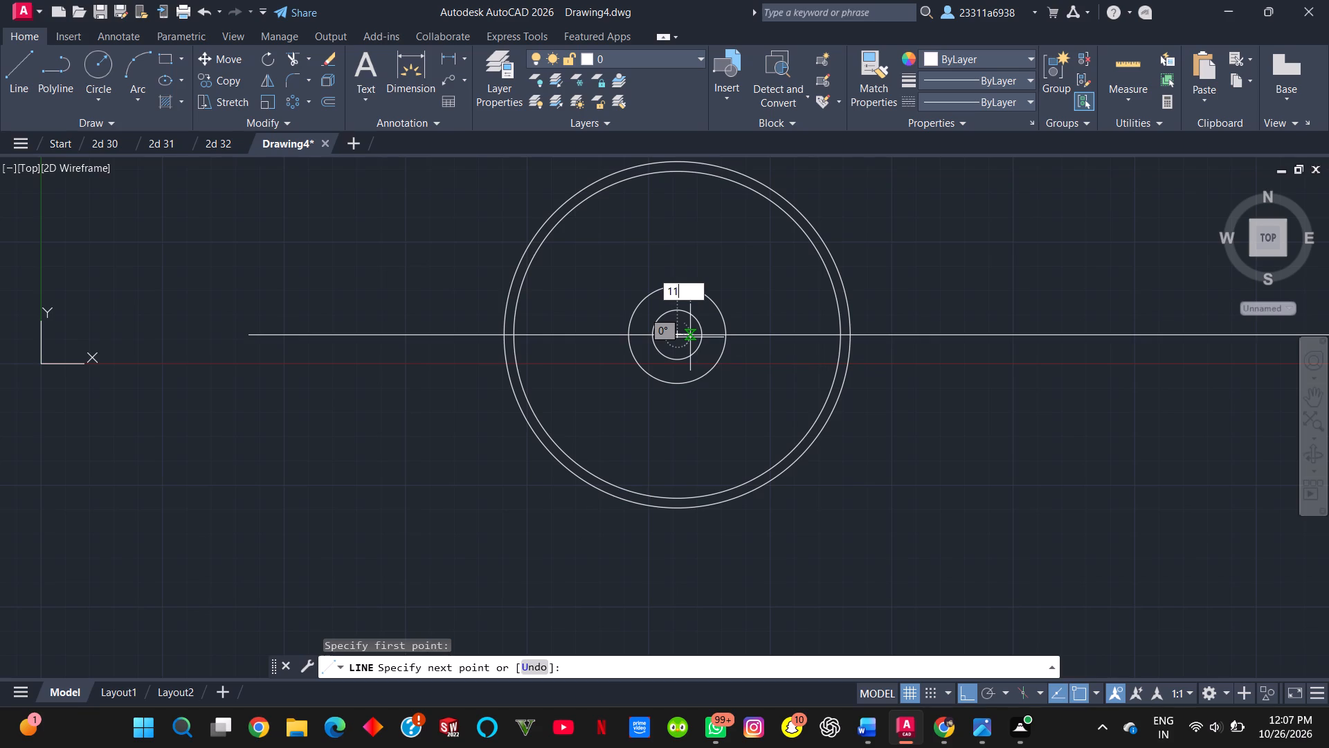
key(Return)
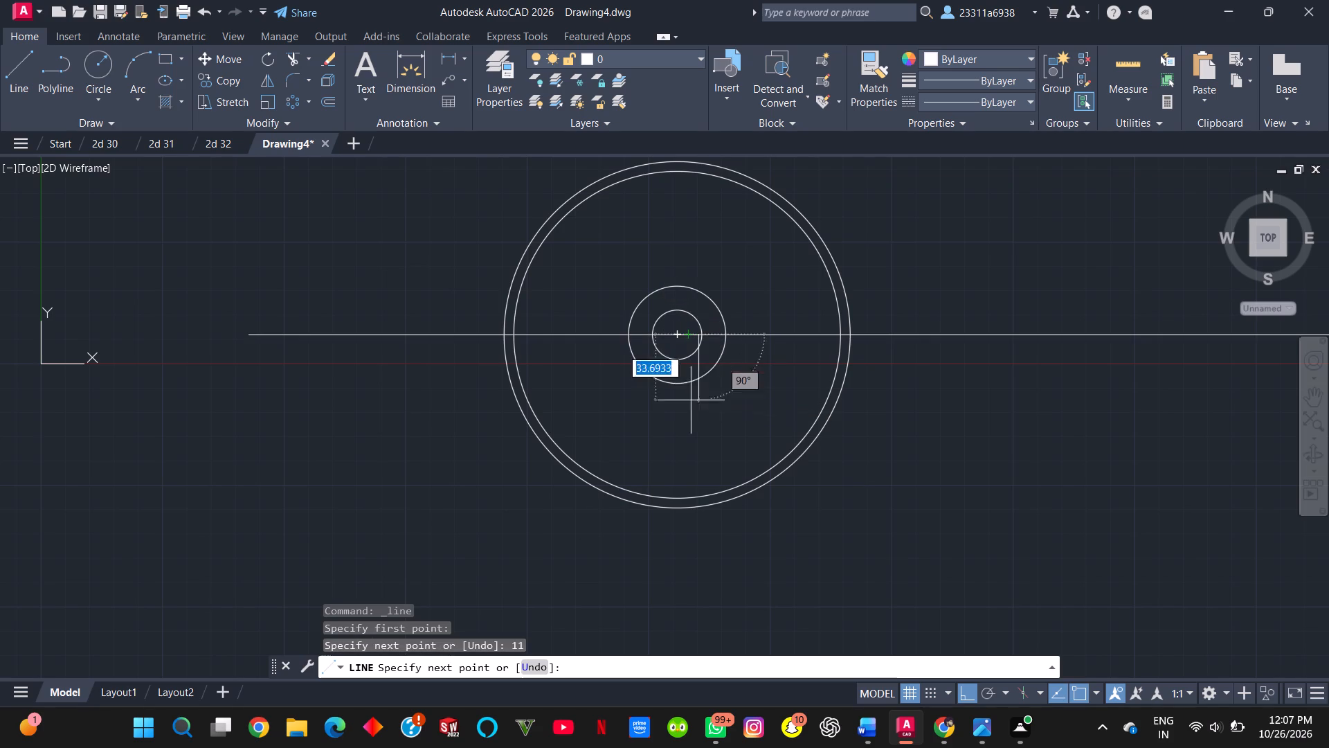
click(696, 558)
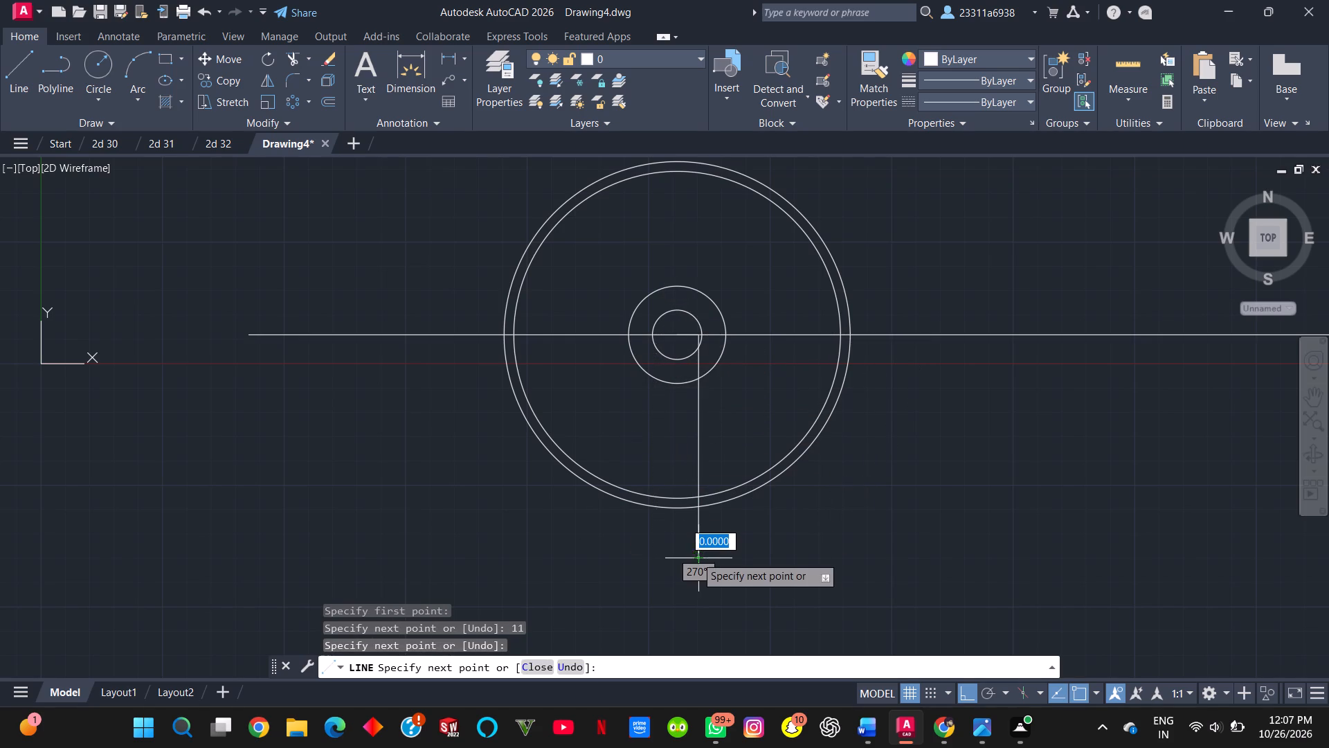
key(Escape)
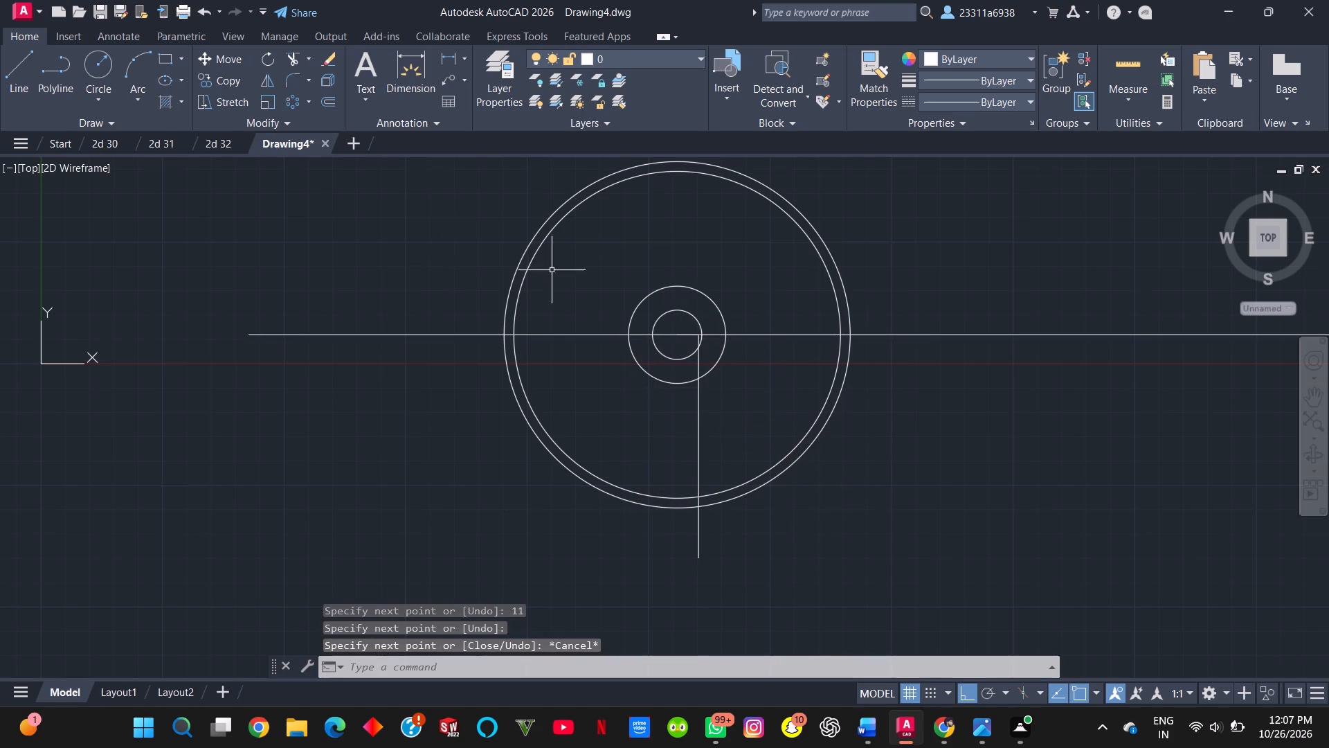
Draw a line from the circles' centre 11 units to the left, continuing vertically down past the outer circle.
click(10, 73)
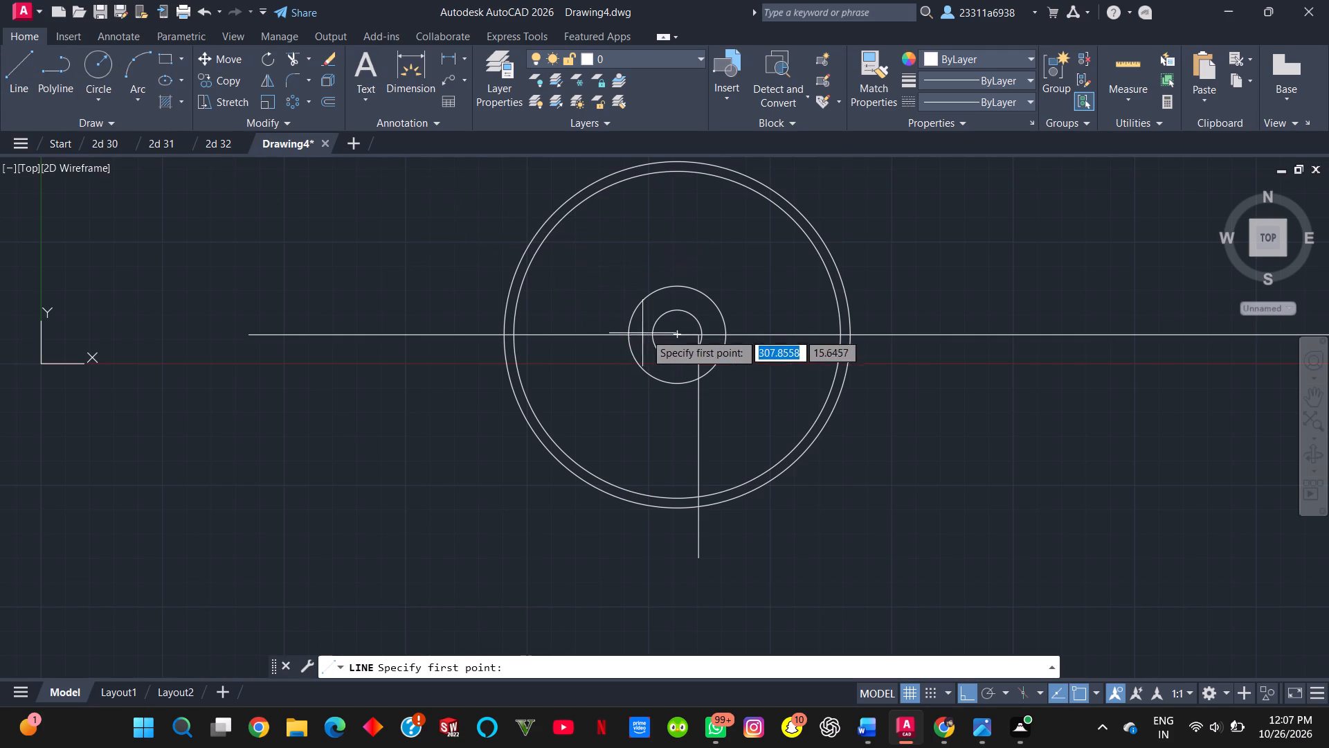
click(675, 336)
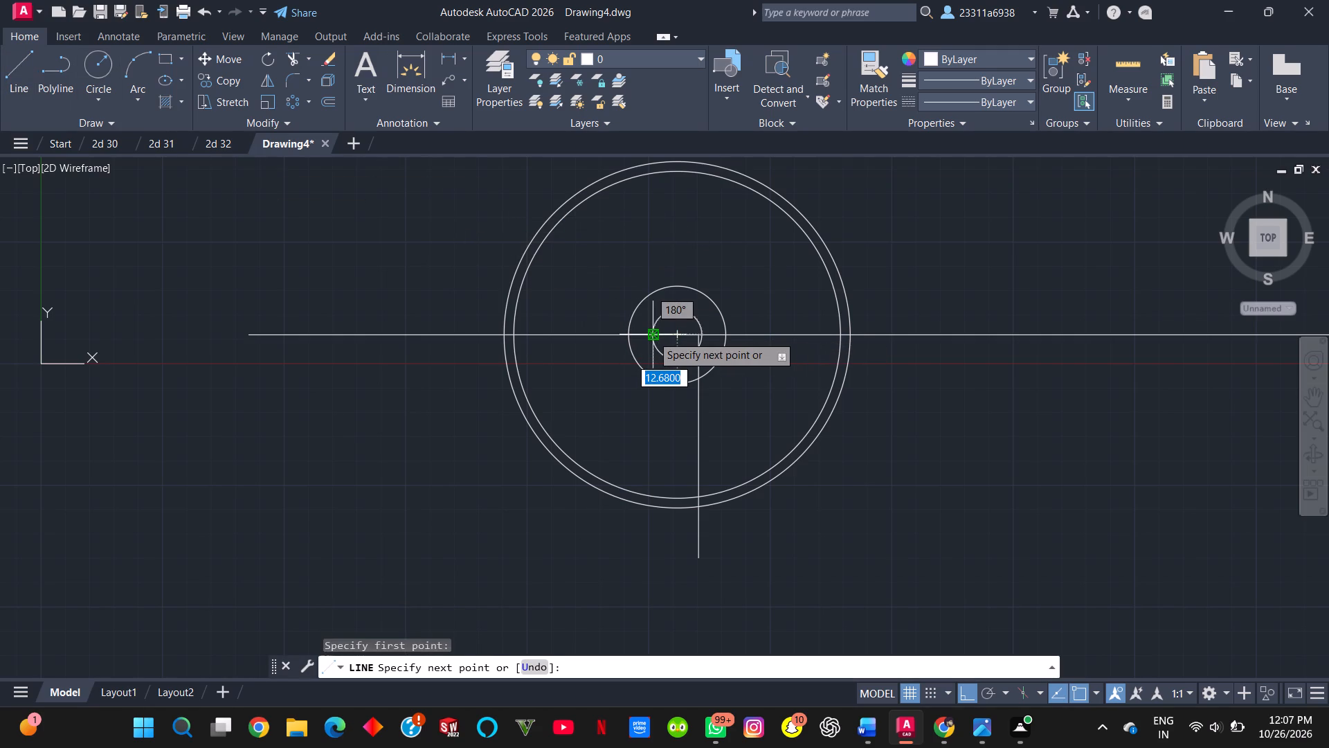
text(11)
key(Return)
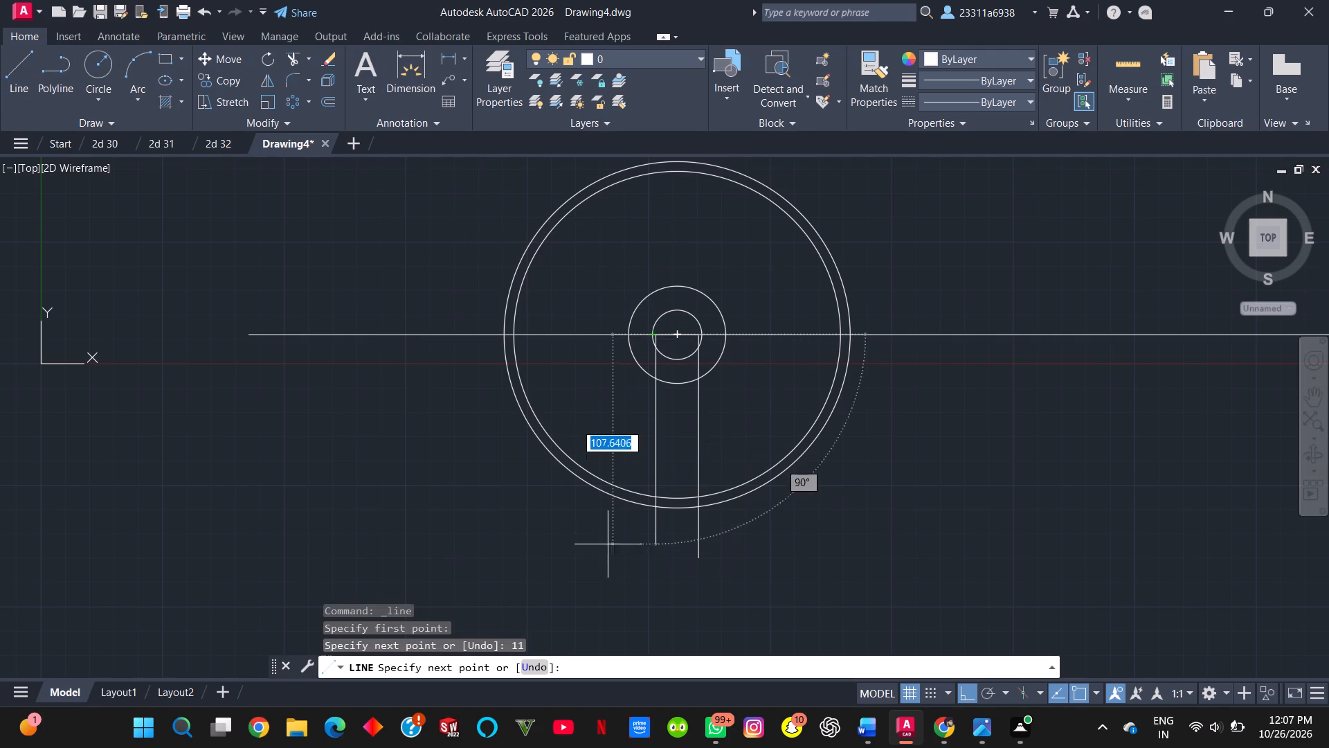
double_click(657, 607)
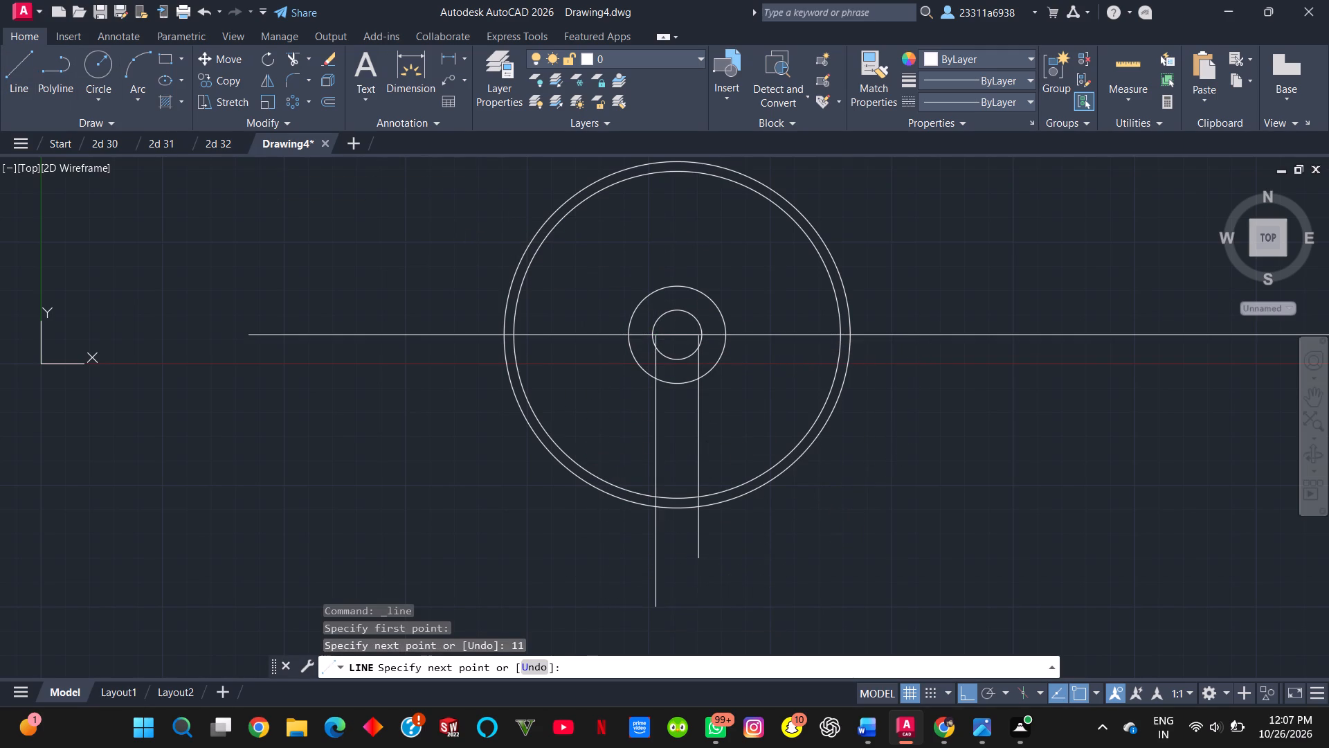
key(Escape)
Check the spoke width in the reference image, then draw a line 12 units right from the centre and vertically down past the rim.
click(24, 69)
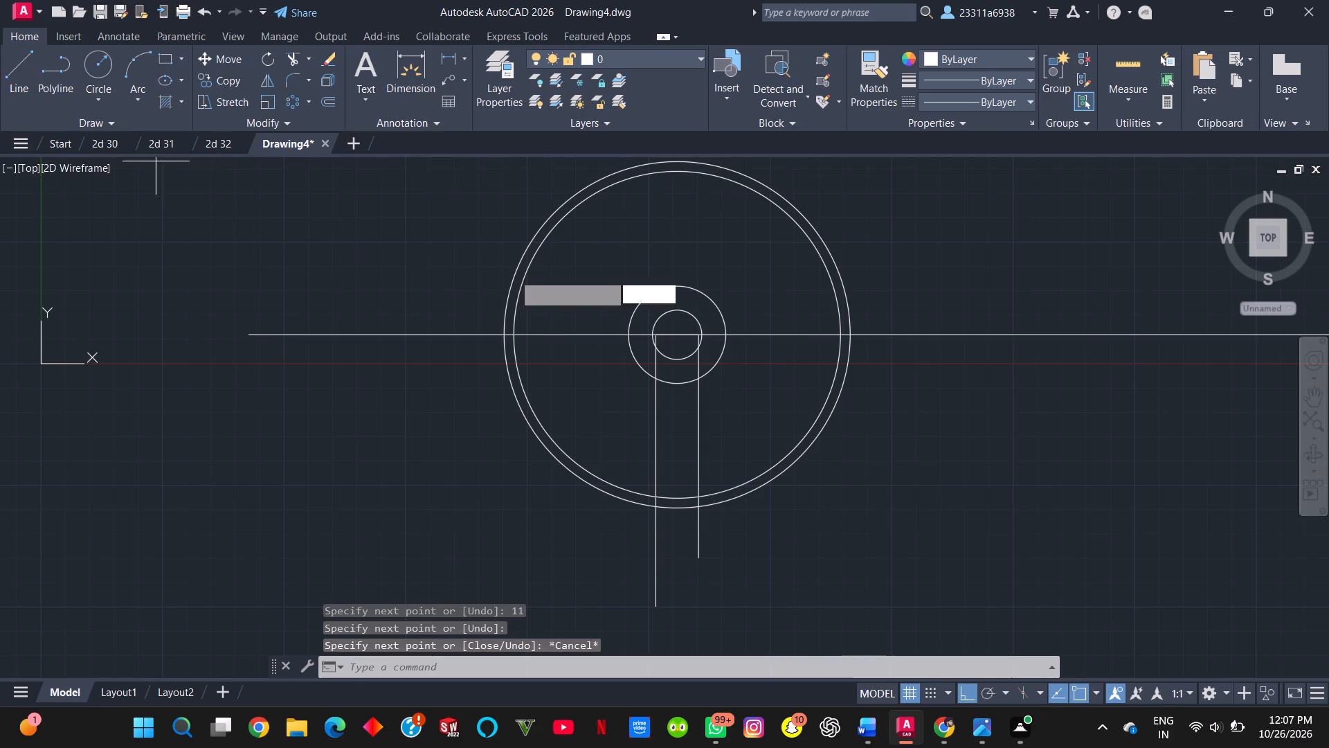
click(676, 334)
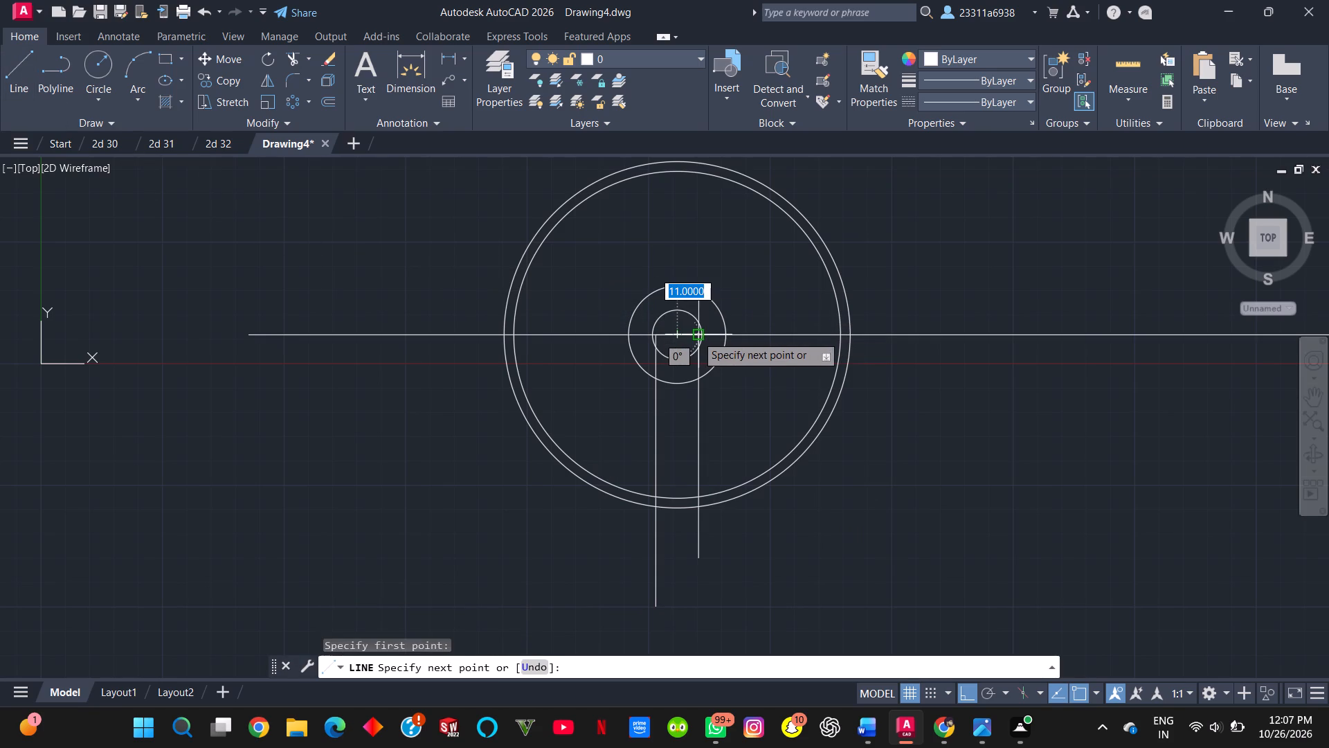
key(alt+Tab)
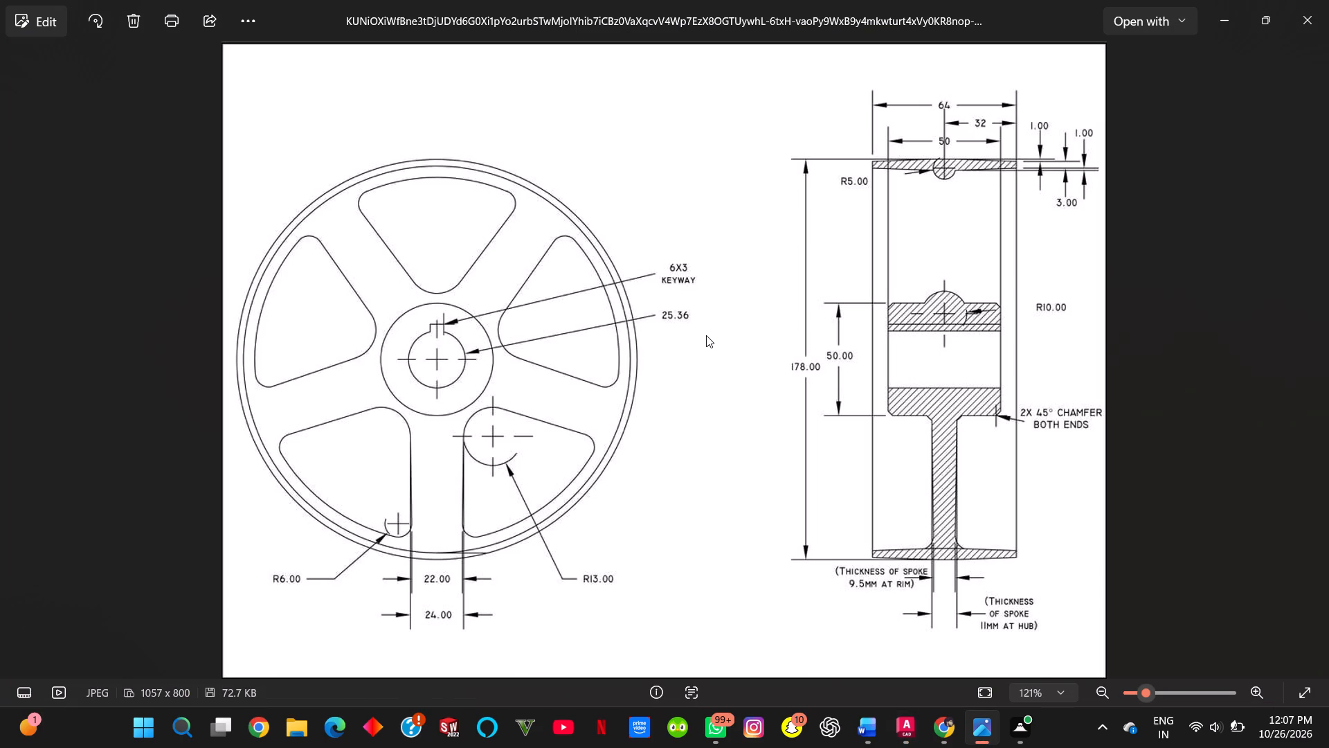
key(alt+Tab)
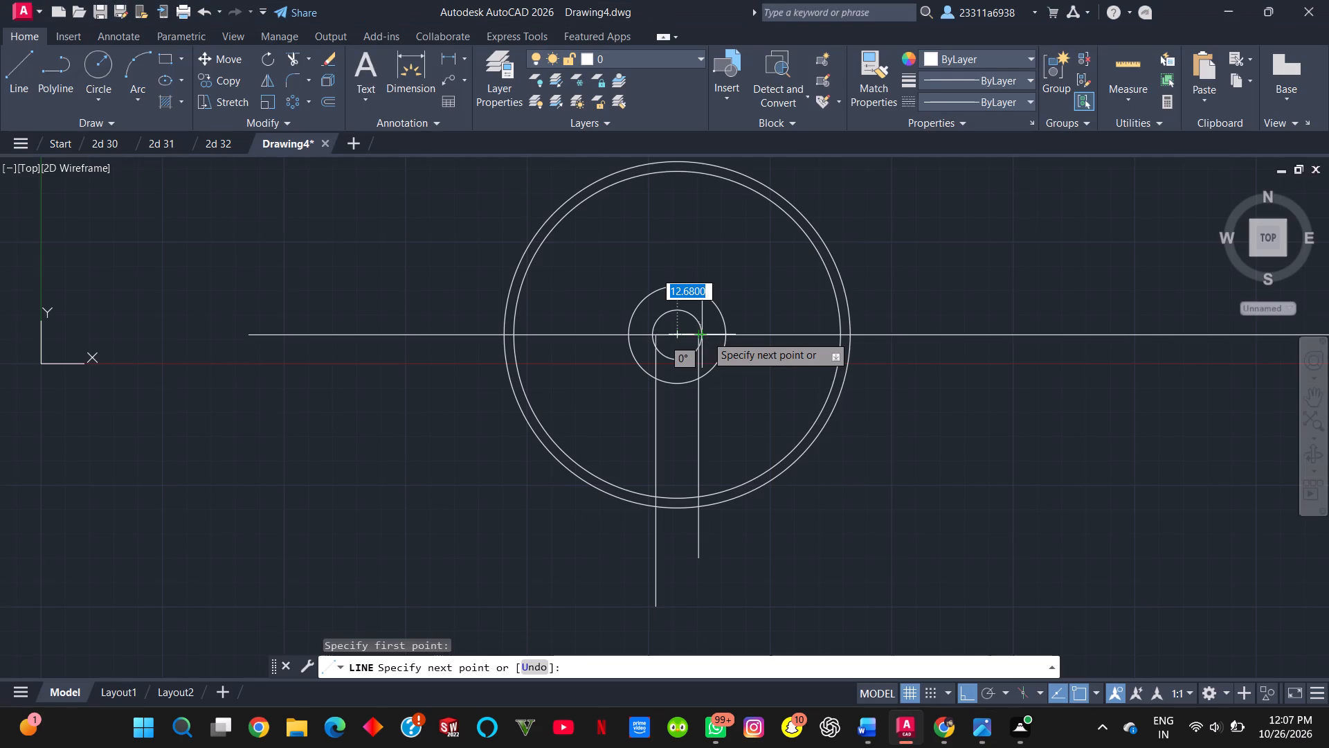
text(12)
key(Return)
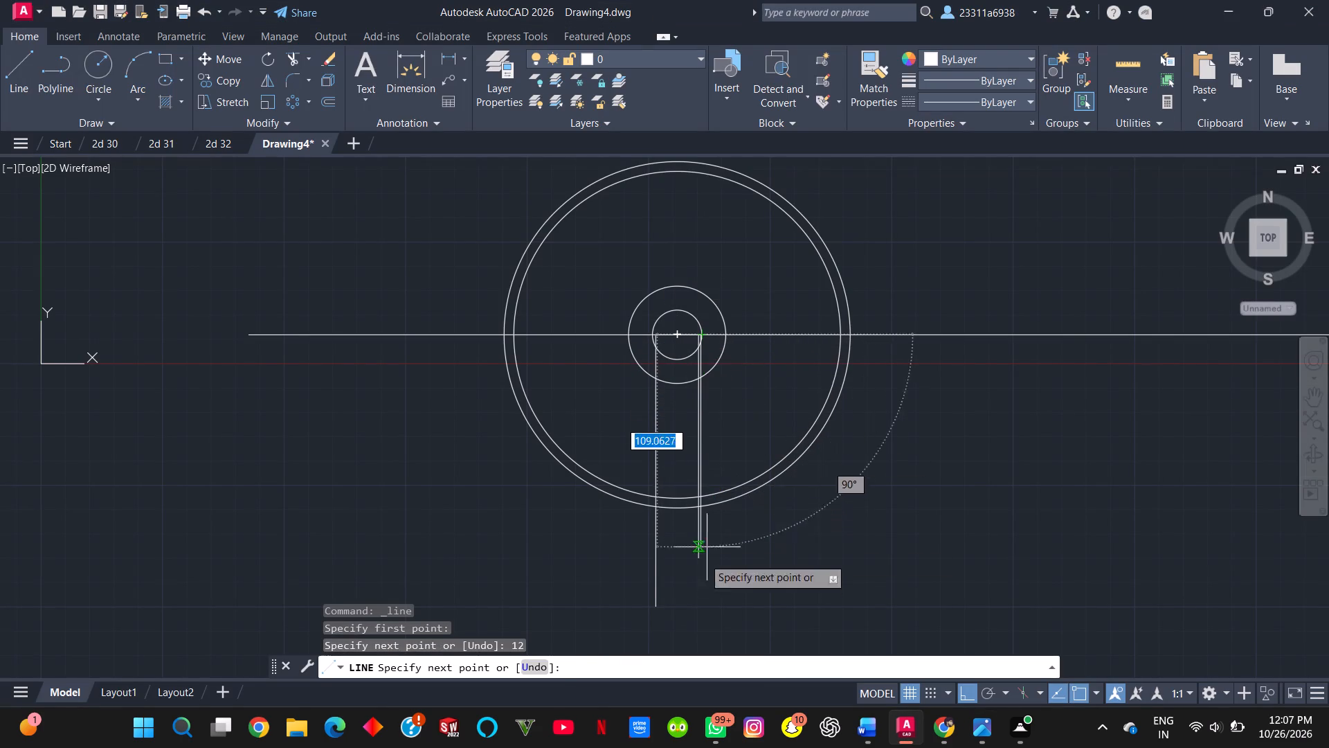
click(701, 600)
key(Escape)
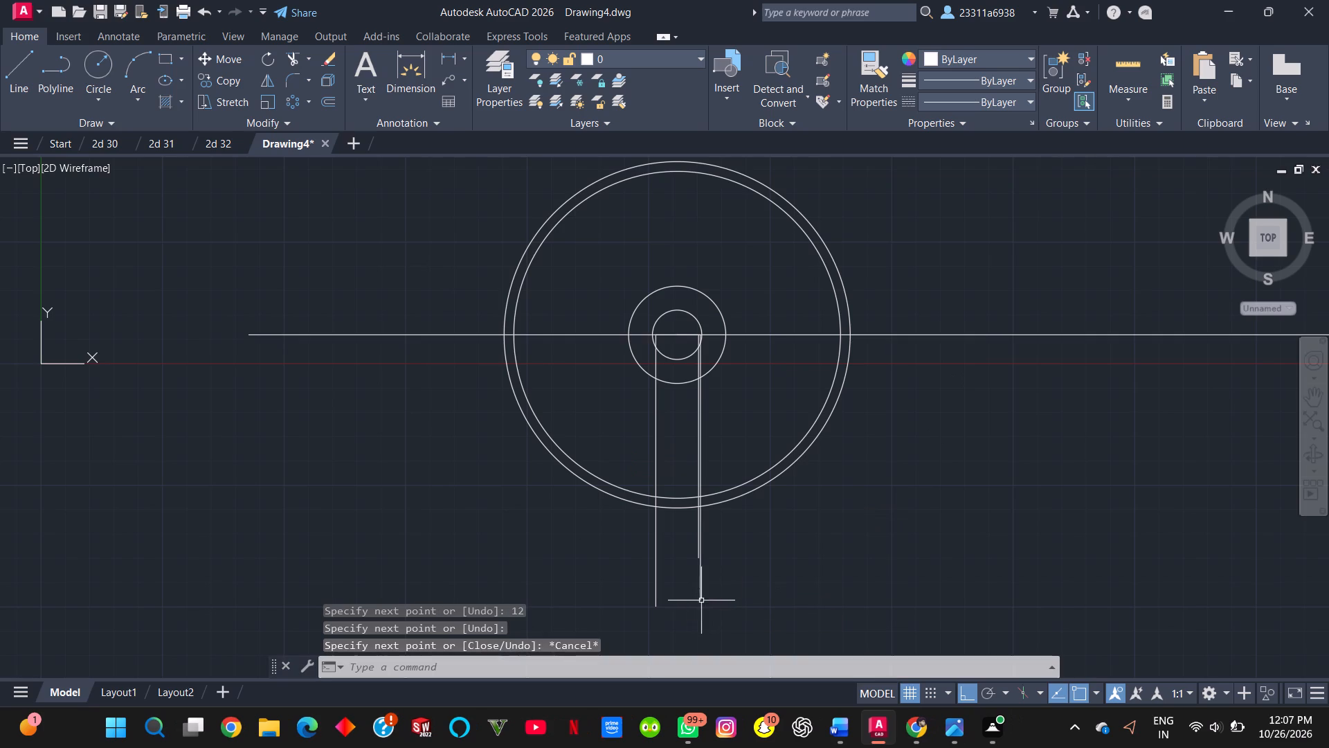
Draw a line from the centre 12 units to the left, continuing vertically down about 150 units past the outer circle.
key(l)
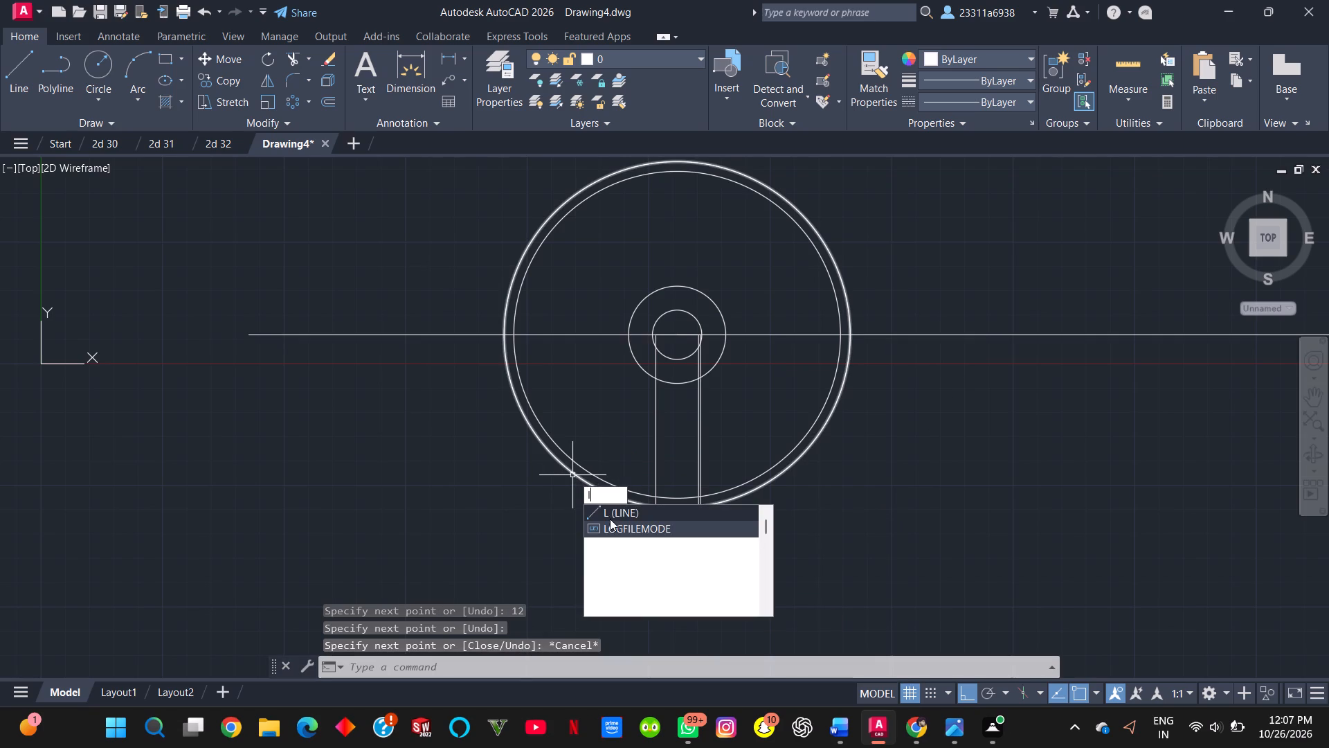
click(610, 519)
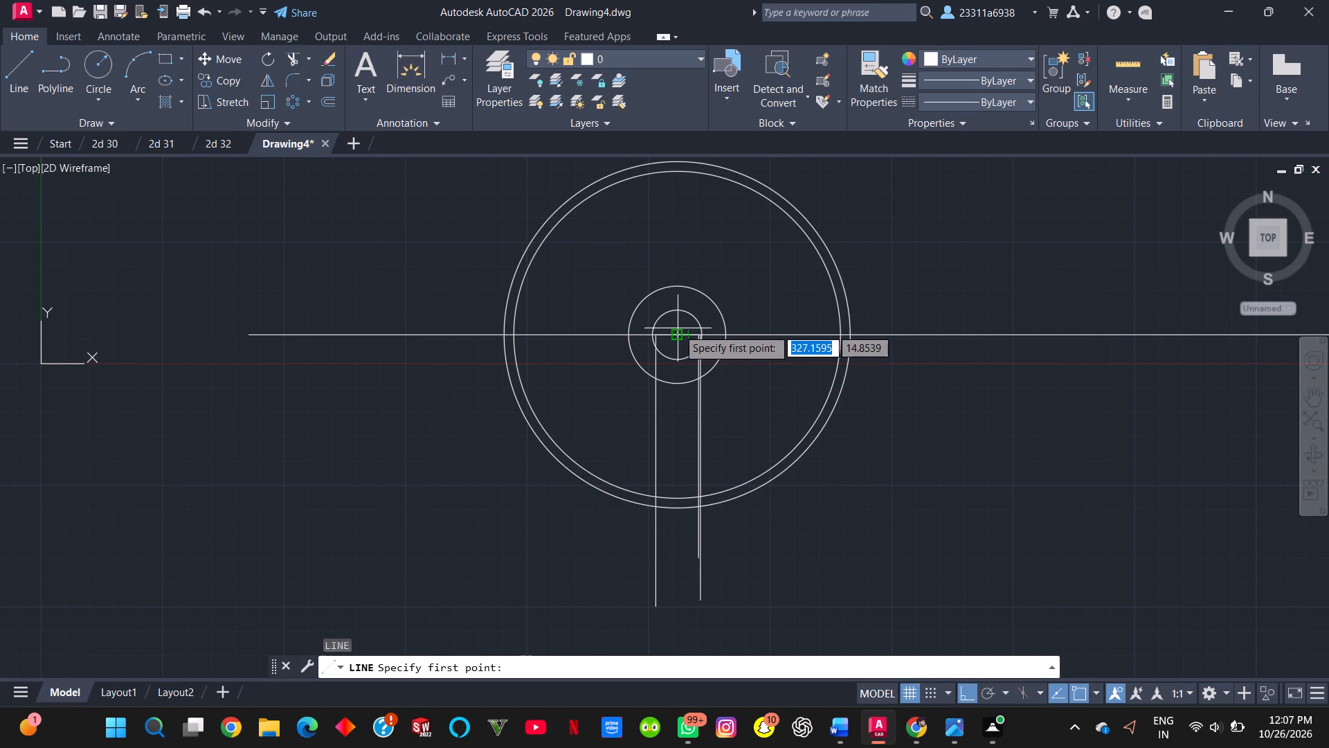
click(678, 328)
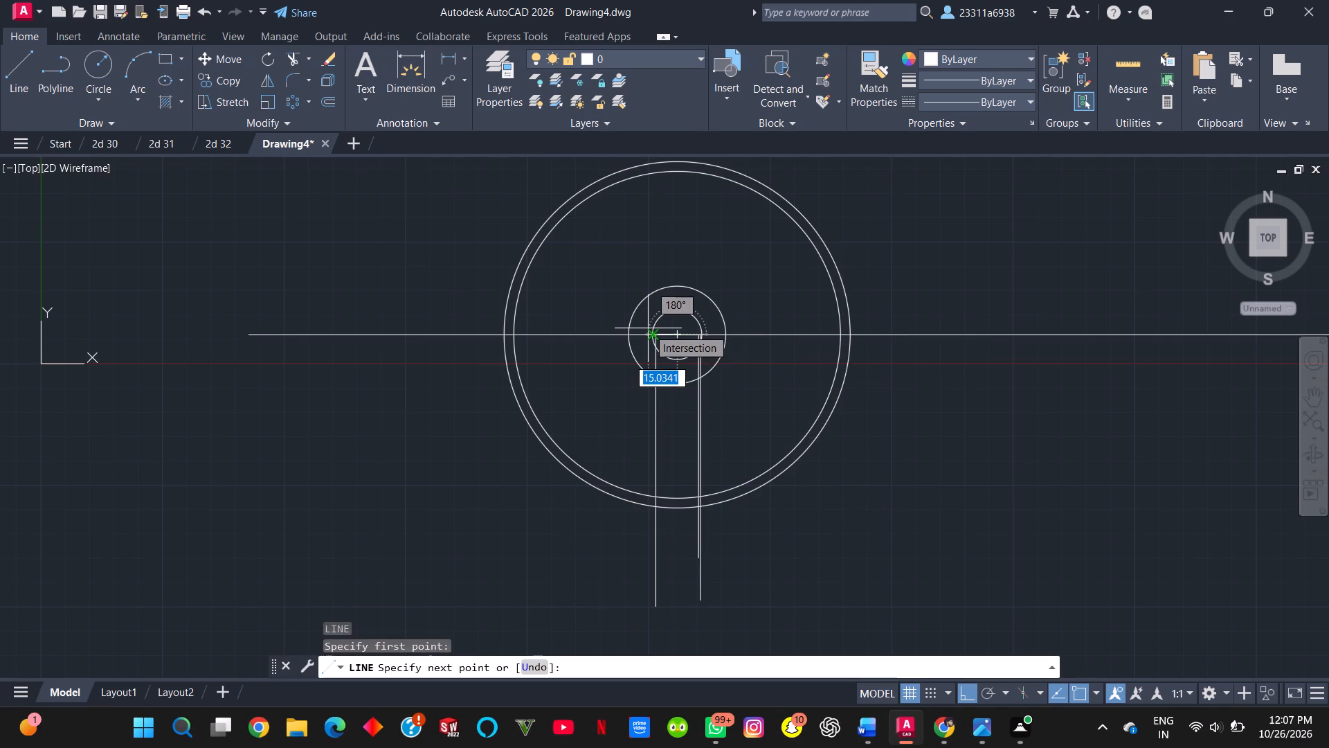
text(12)
key(Return)
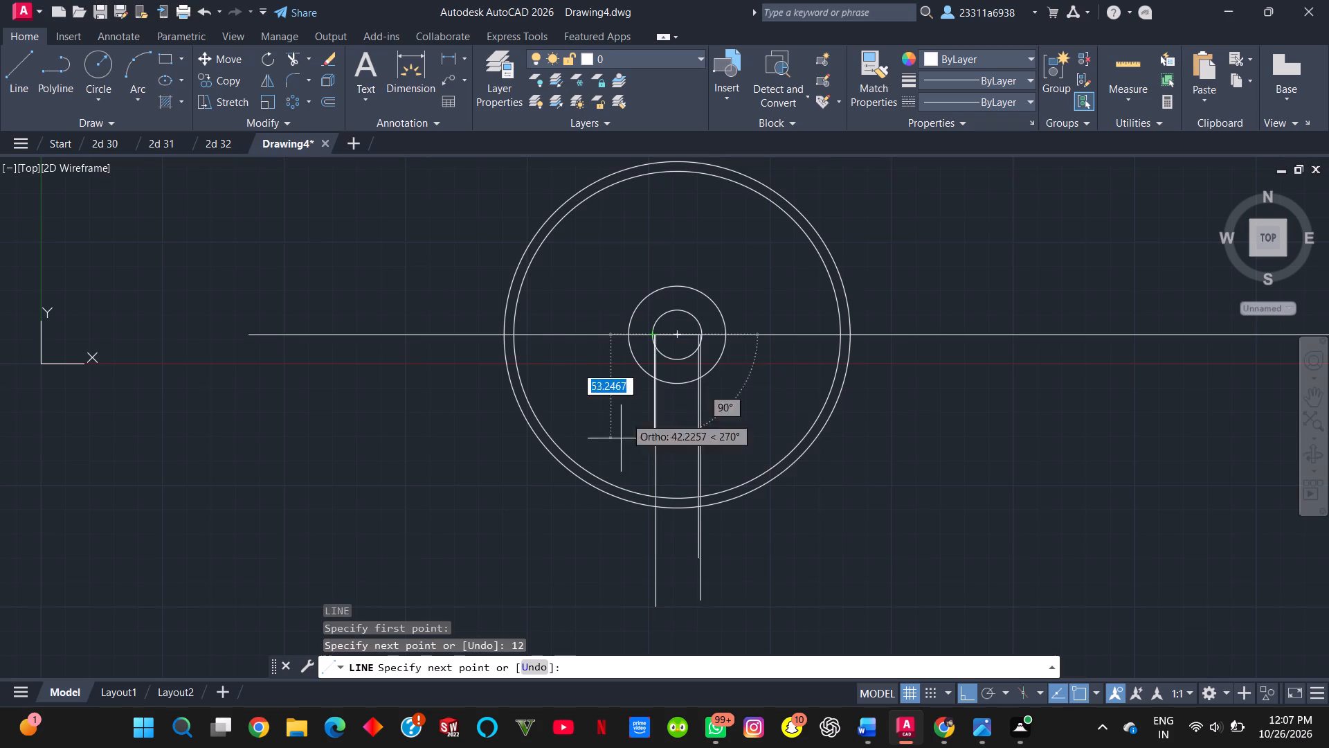
click(653, 627)
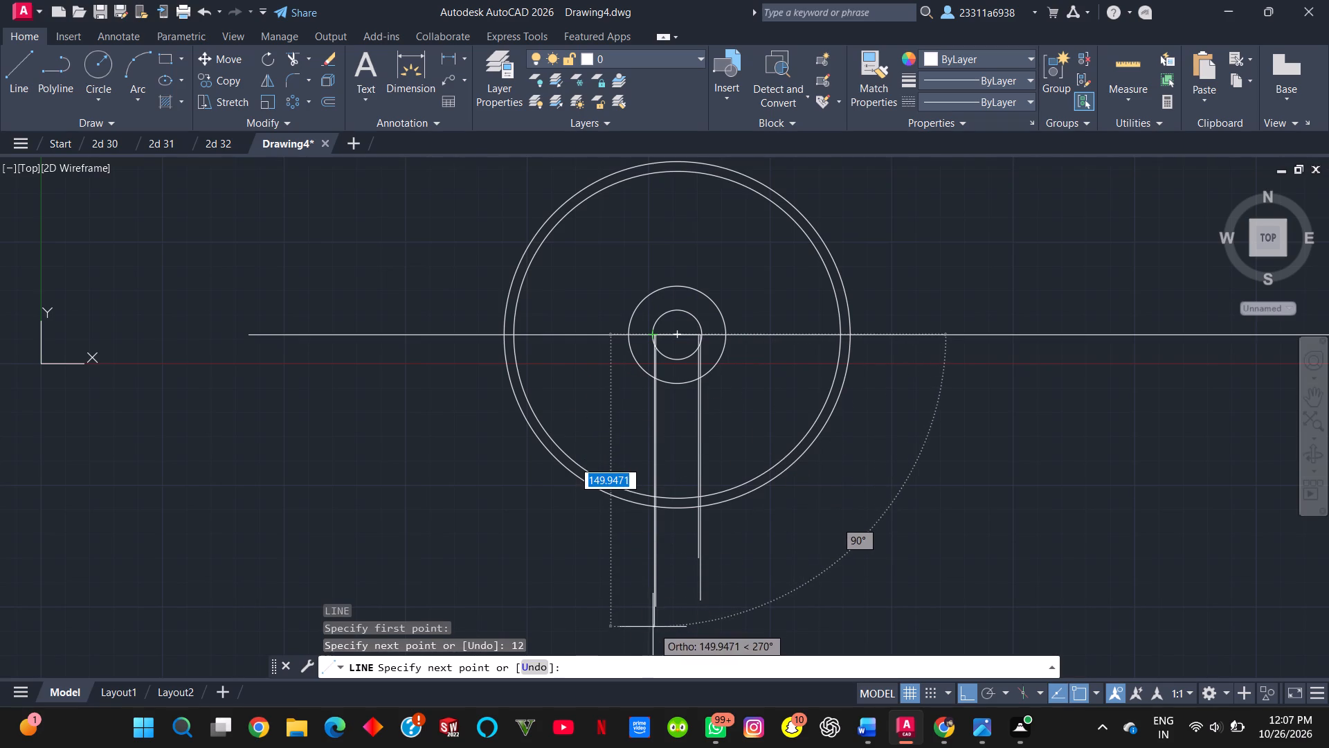
key(Escape)
Compare the spoke lines around the hub with the spoke geometry in the pulley reference image.
scroll(725, 351, up, 2)
scroll(725, 351, down, 1)
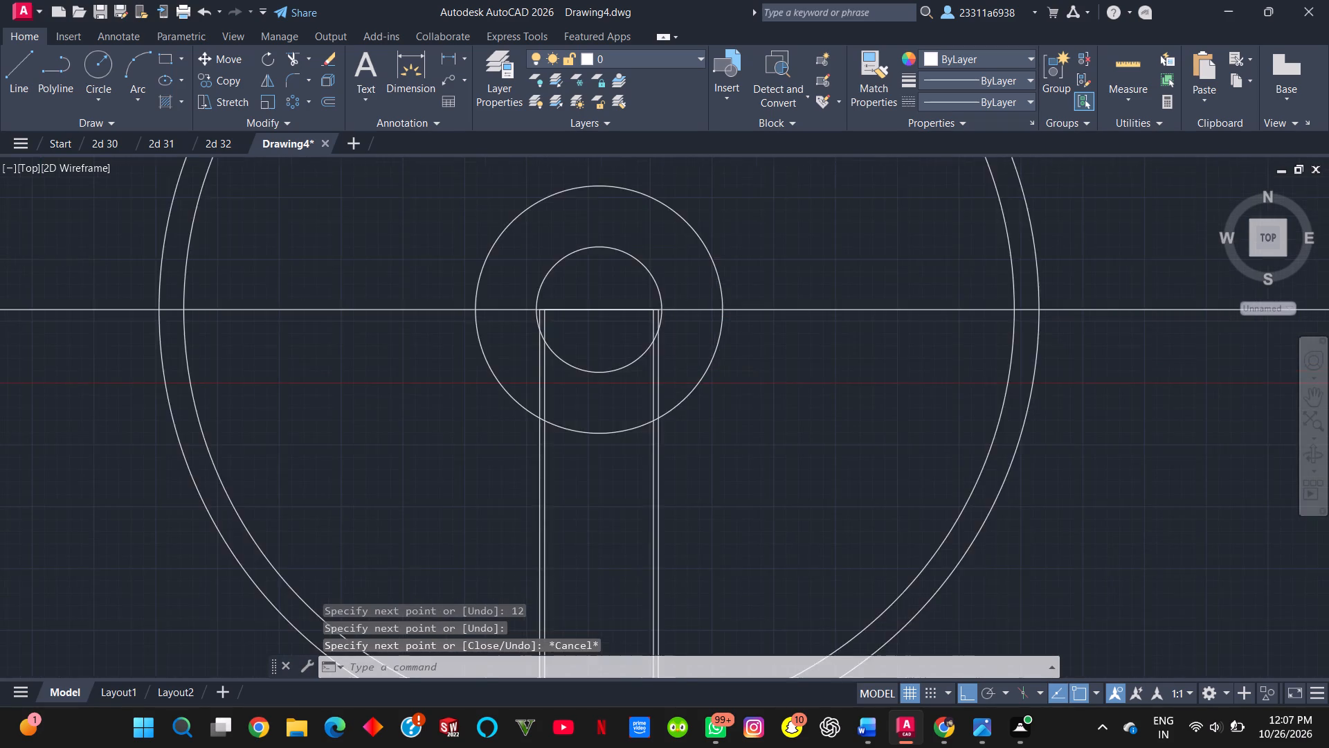
key(Escape)
key(alt+Tab)
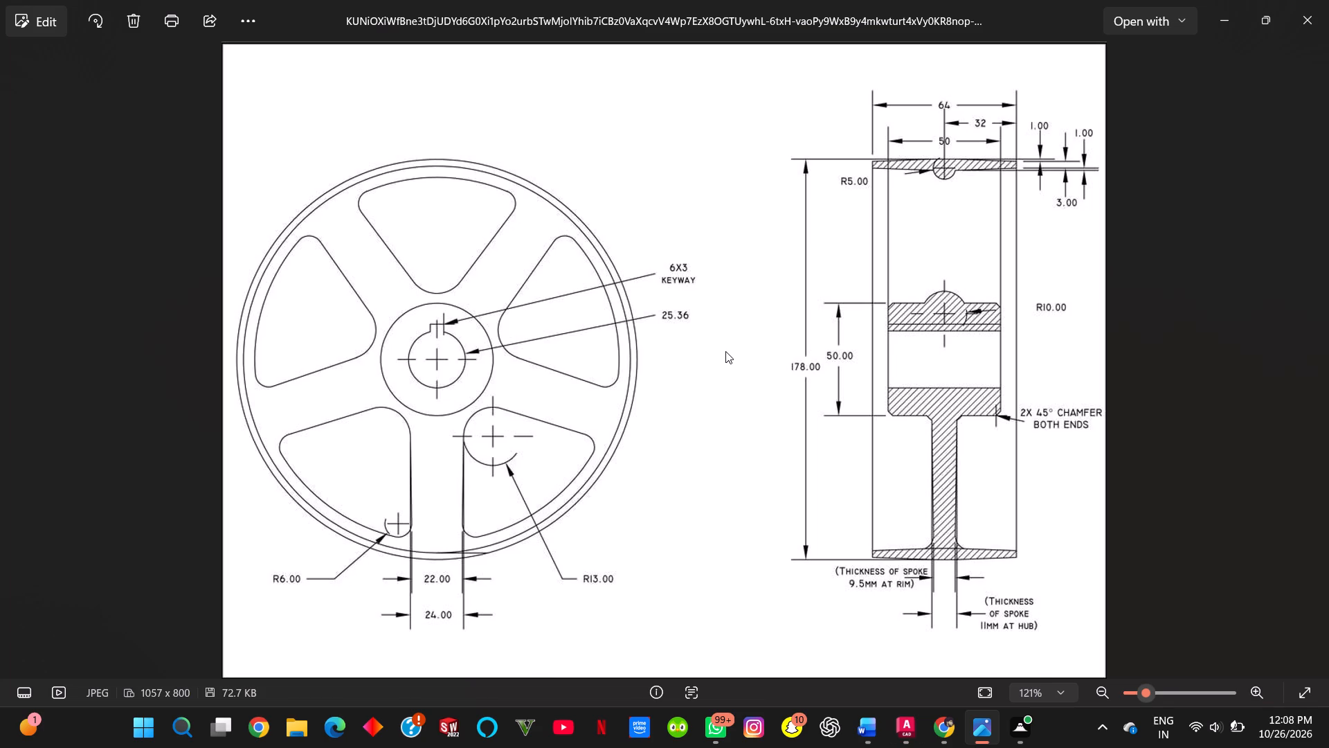
key(alt+Tab)
scroll(584, 289, up, 1)
scroll(584, 289, down, 1)
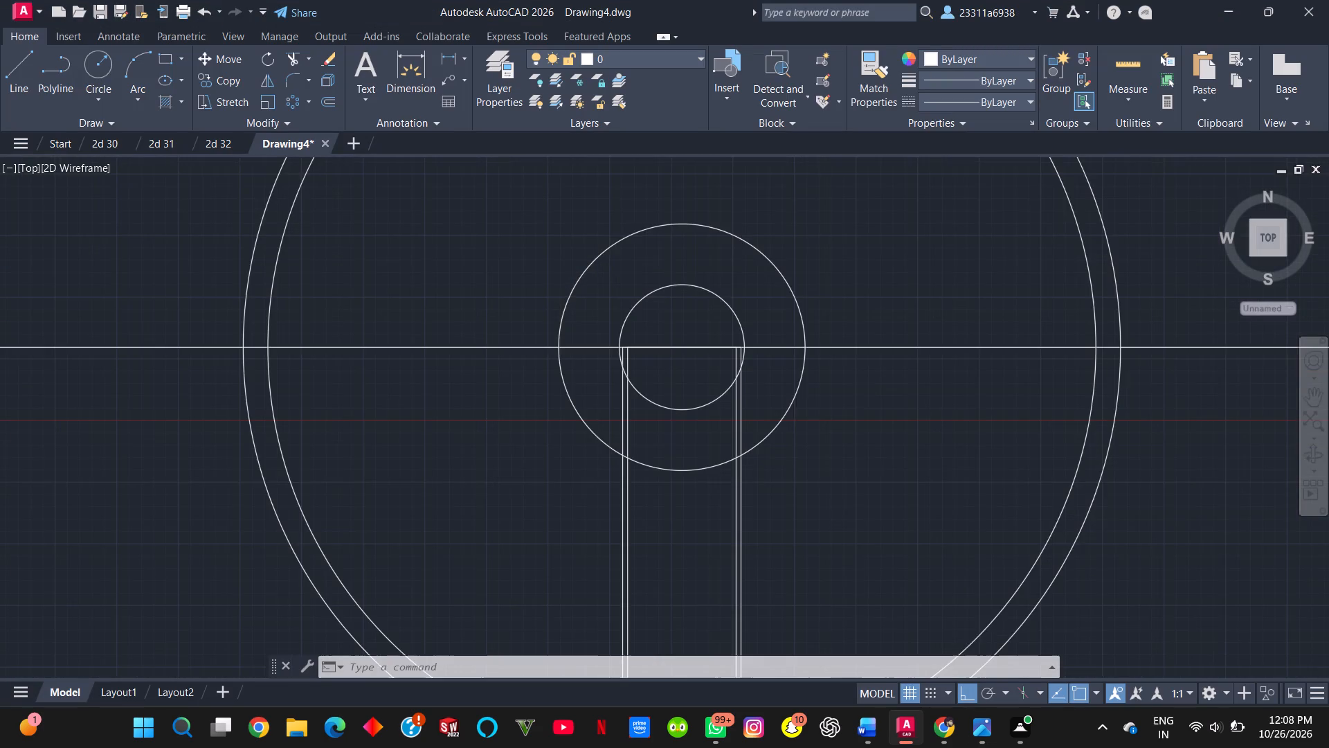
key(alt+Tab)
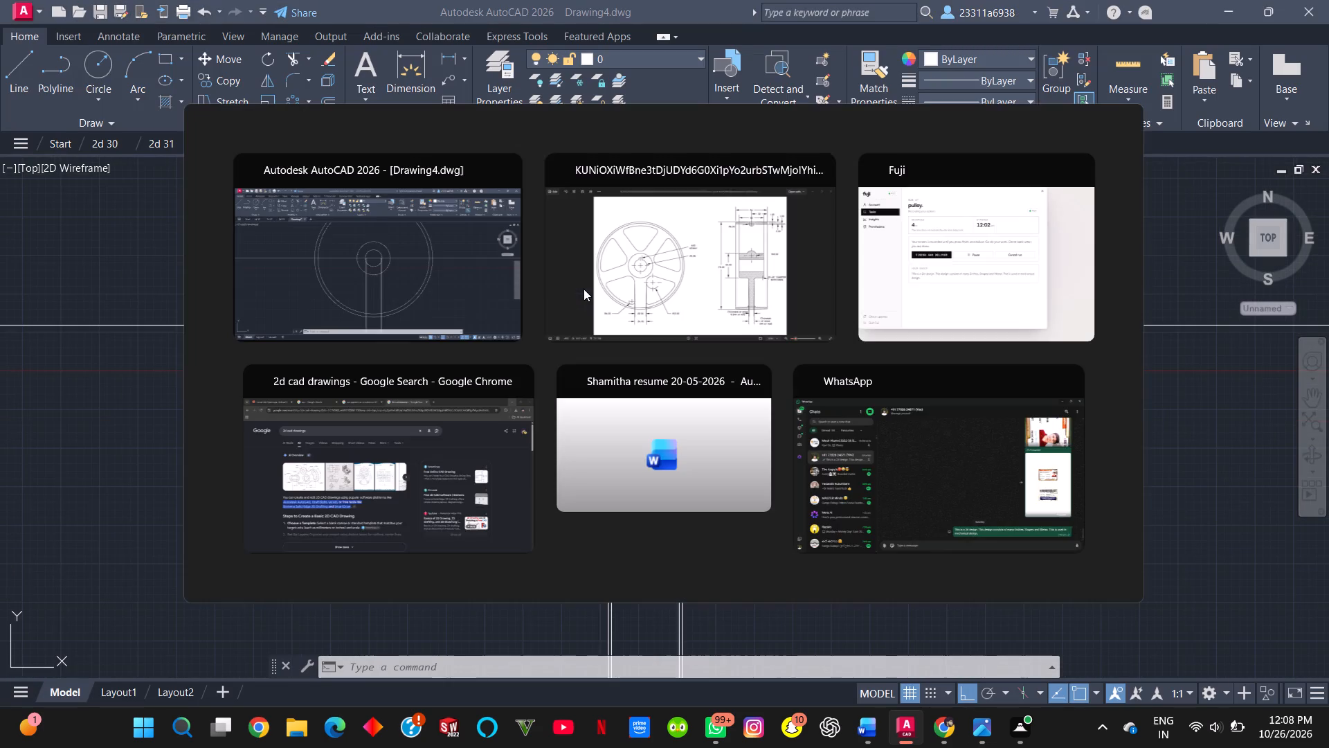
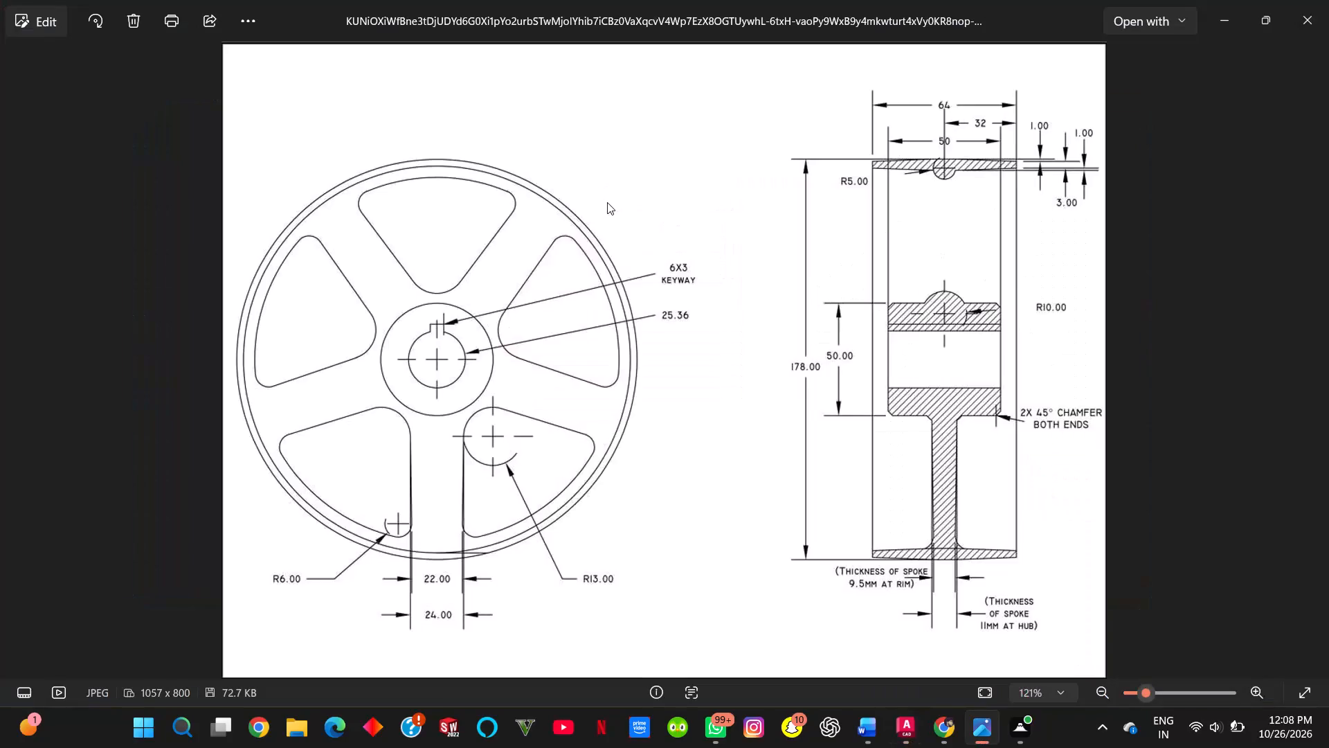
Return to the AutoCAD drawing and draw a vertical line from the top of the bore circle up past the outer rim circle.
key(alt+Tab)
key(alt+Tab)
key(alt+Tab)
scroll(606, 202, up, 1)
scroll(606, 202, down, 1)
middle_drag(606, 202, 617, 300)
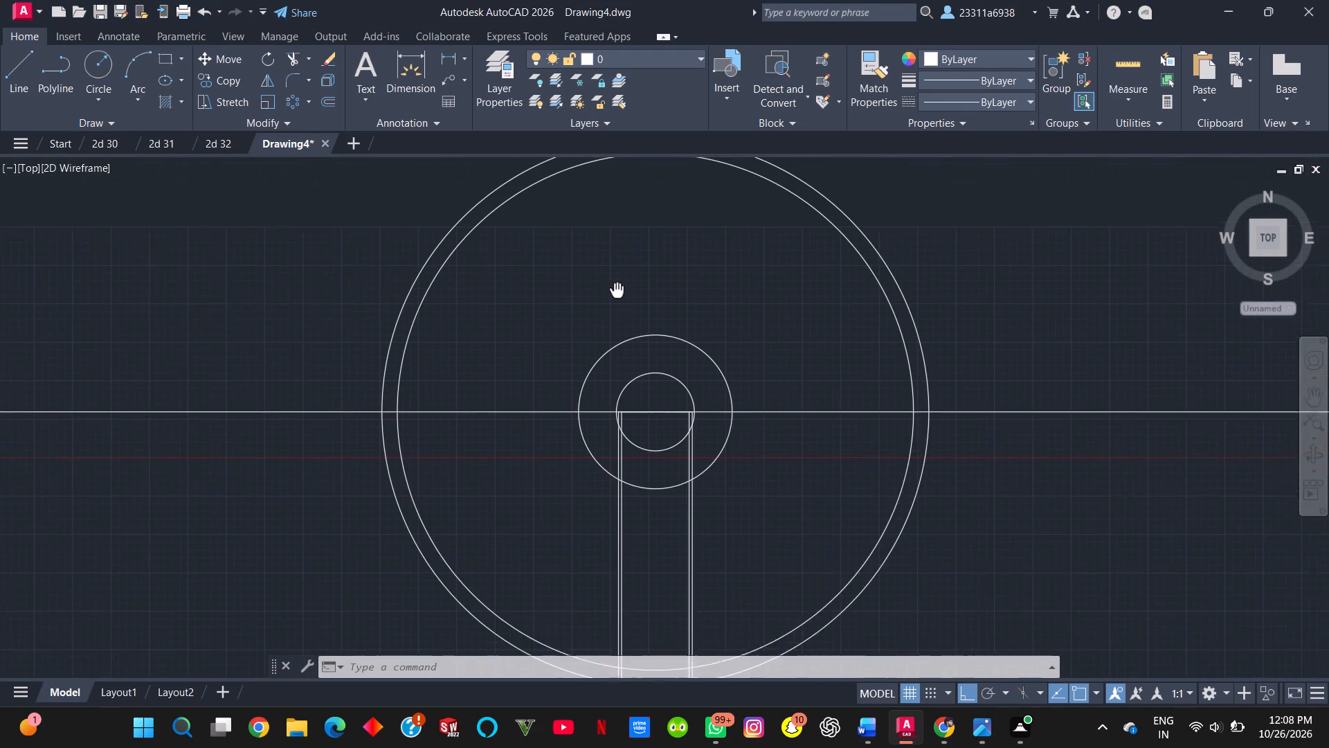
middle_drag(617, 300, 615, 308)
click(30, 63)
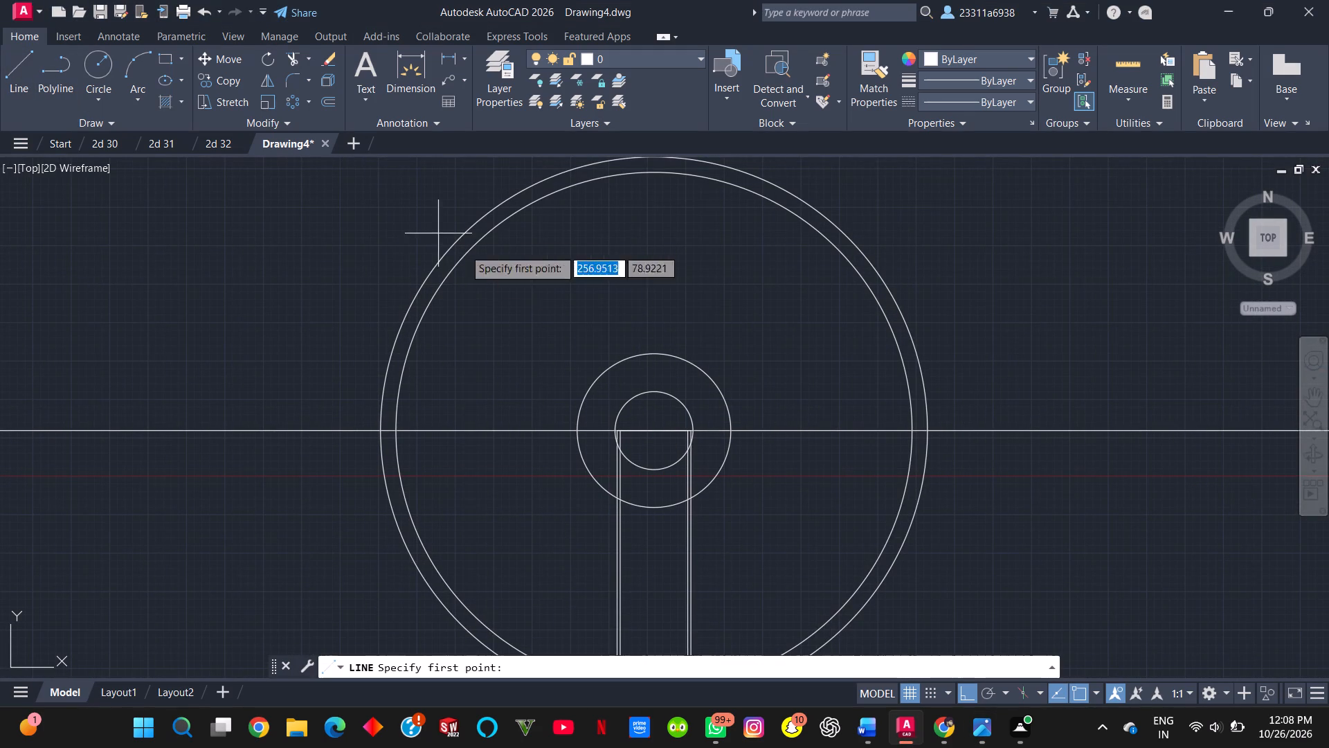
click(657, 393)
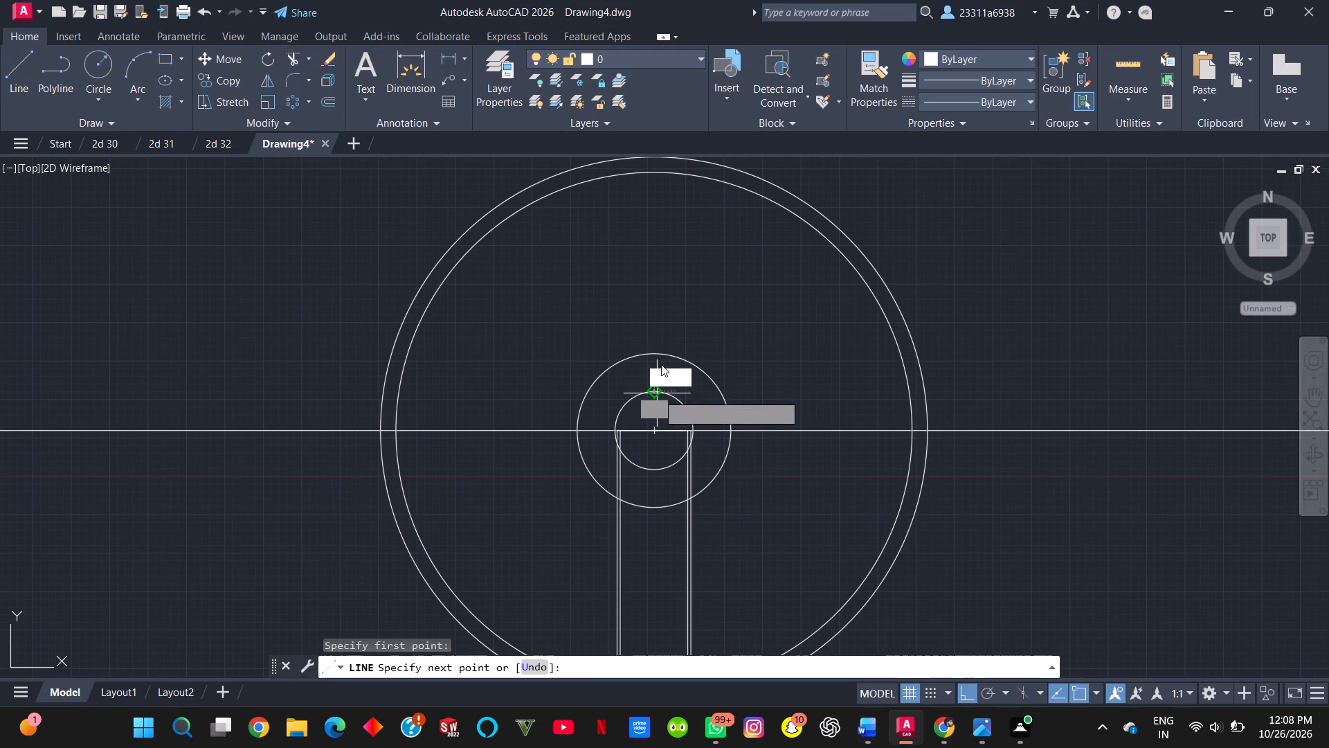
scroll(656, 195, down, 2)
middle_drag(656, 195, 655, 264)
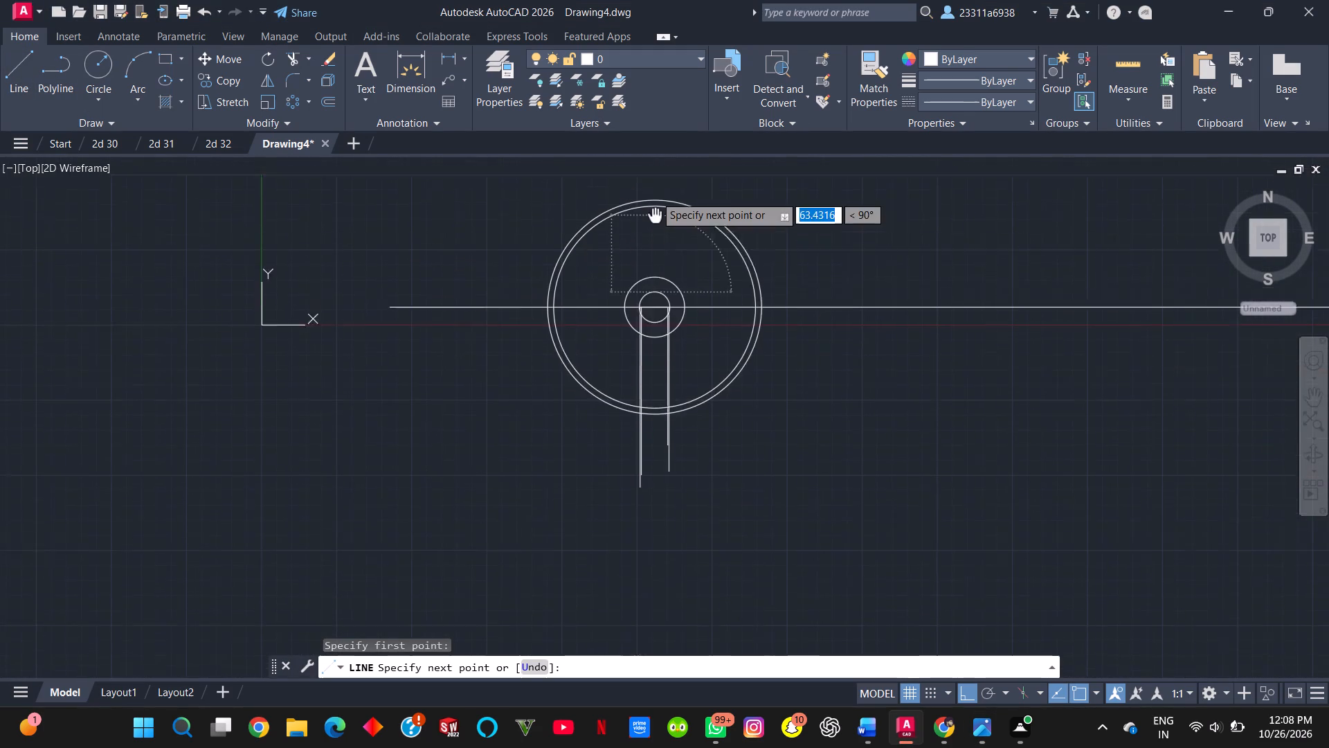
middle_drag(655, 264, 654, 330)
click(653, 258)
key(Escape)
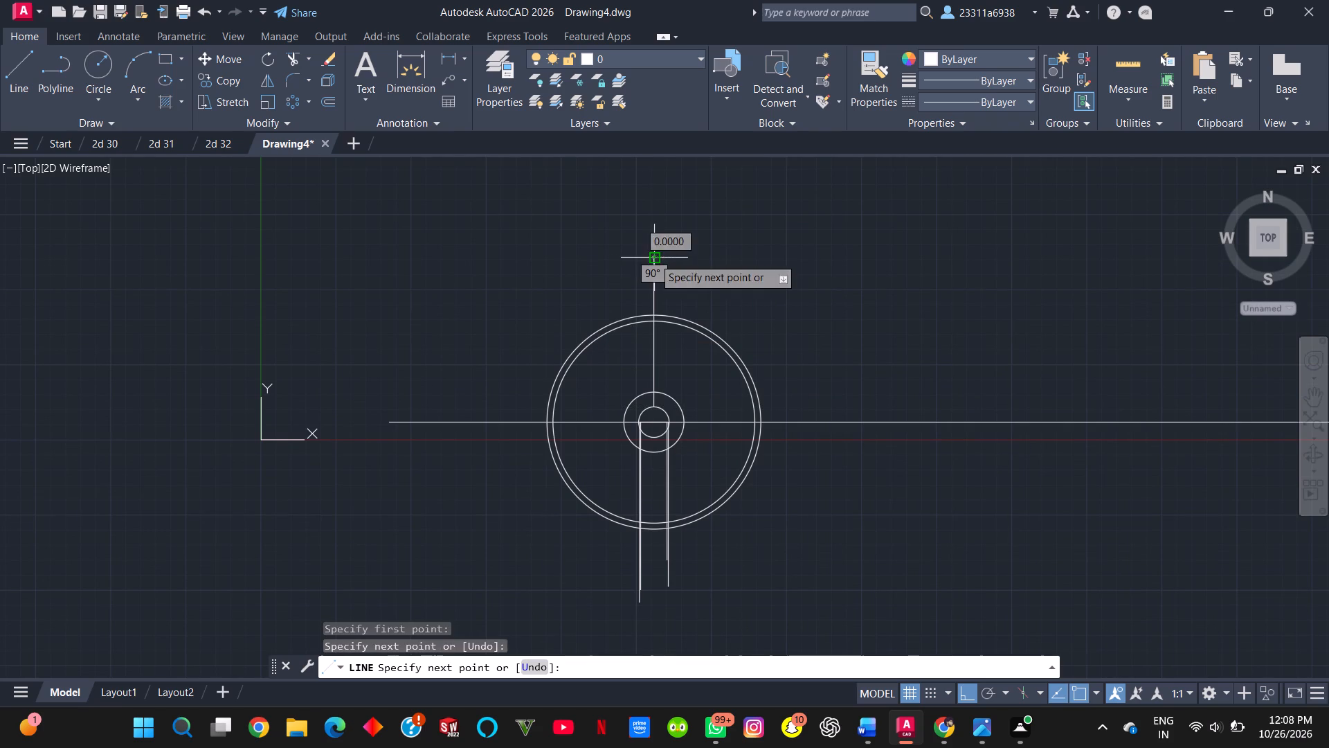
Draw the keyway's base line from the hub circle's top point, 3 units to the left and back 6 units to the right.
scroll(596, 377, up, 3)
scroll(769, 427, up, 1)
click(17, 71)
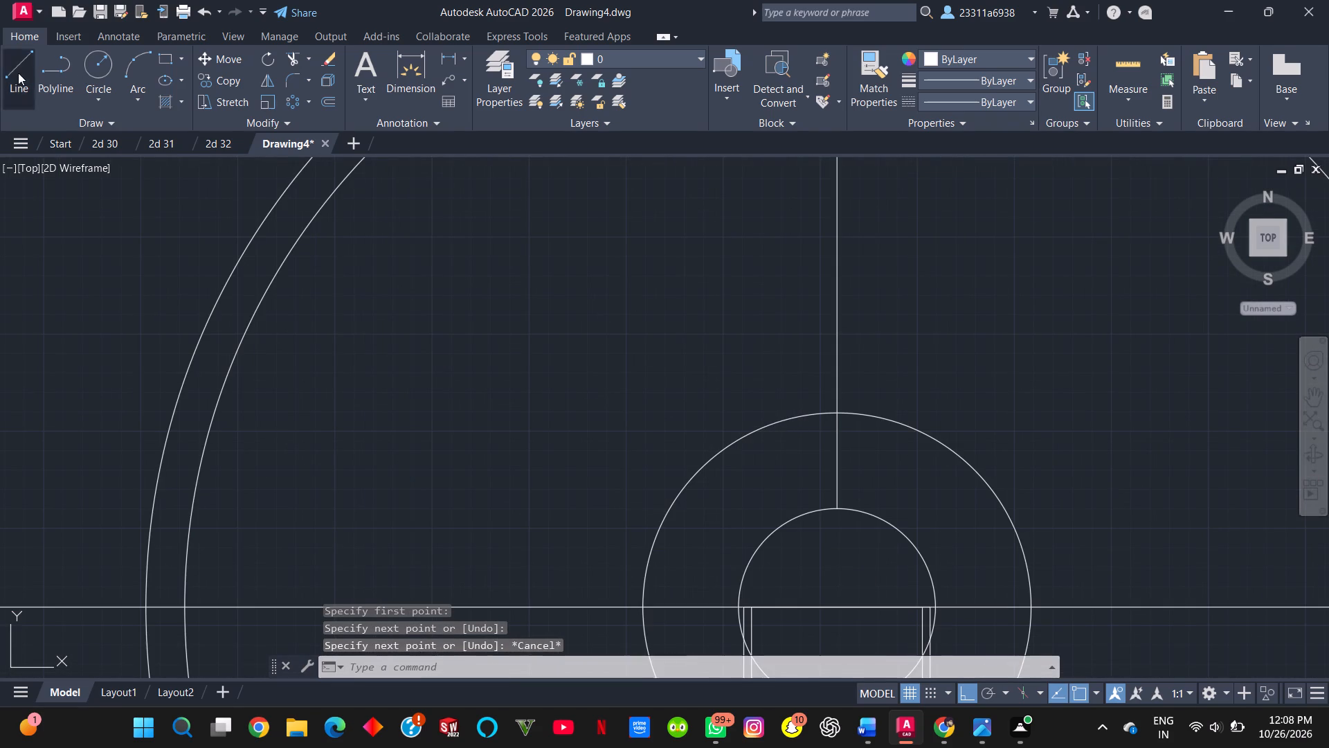
scroll(690, 380, down, 1)
scroll(818, 377, up, 1)
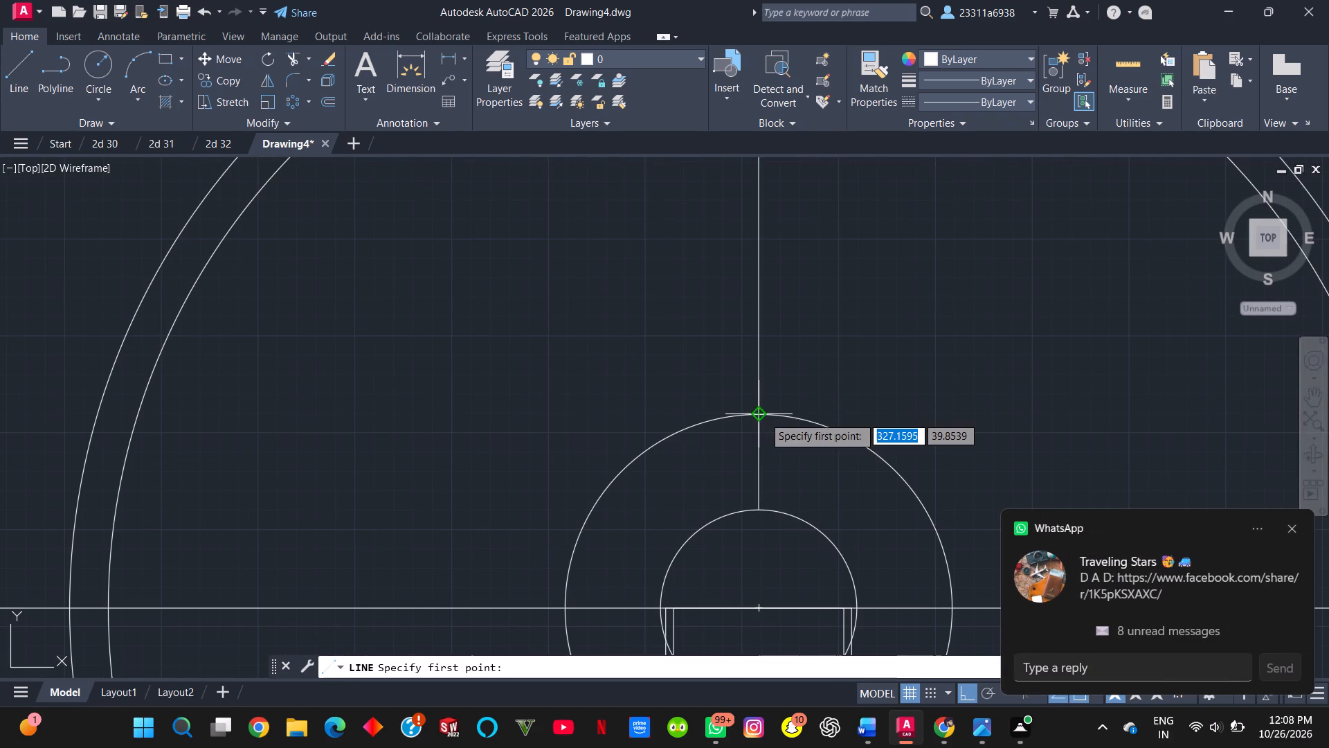
click(763, 416)
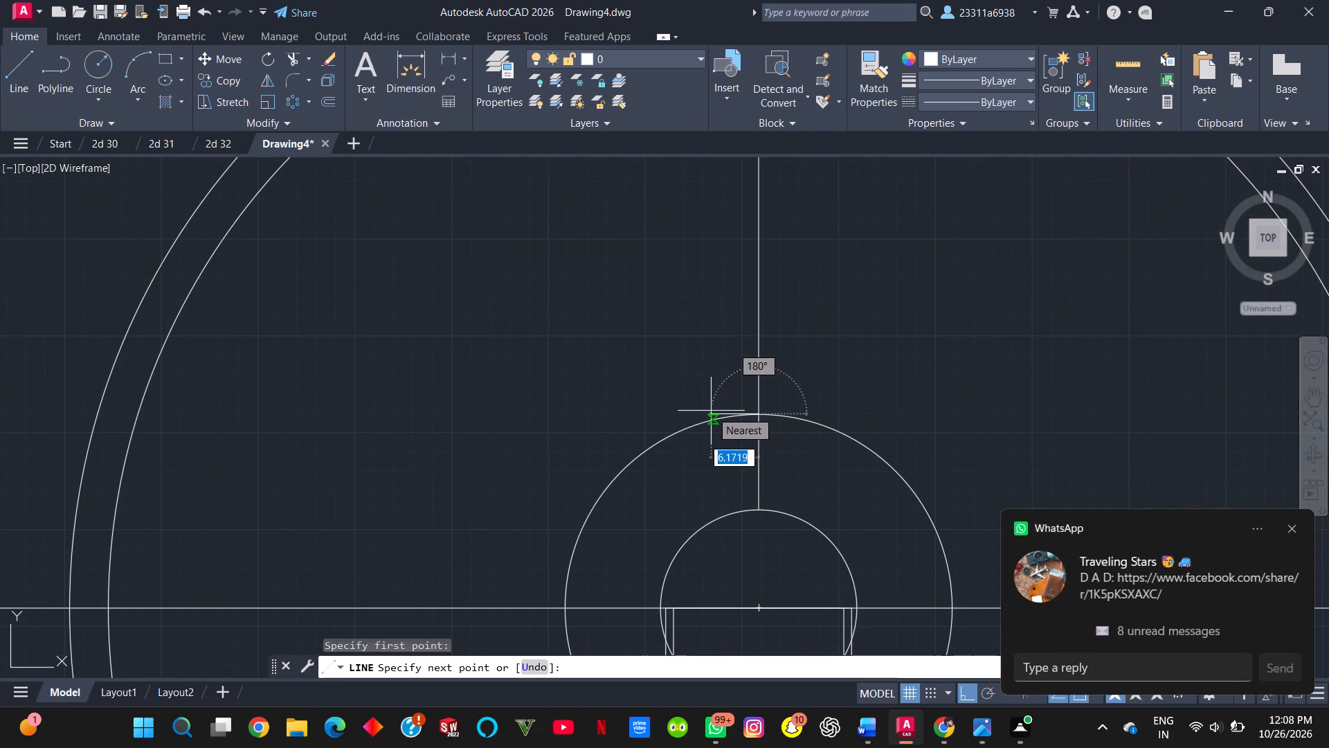
key(3)
key(Return)
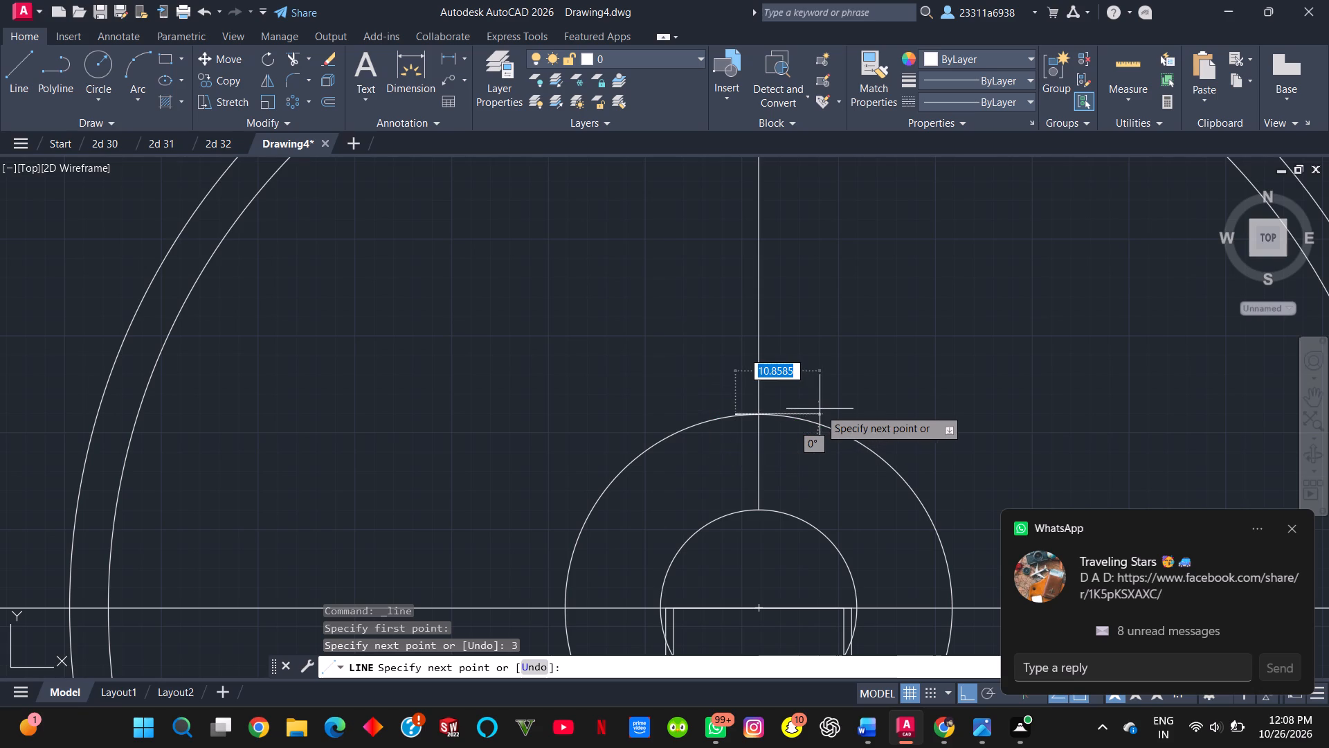
key(6)
key(Return)
key(Escape)
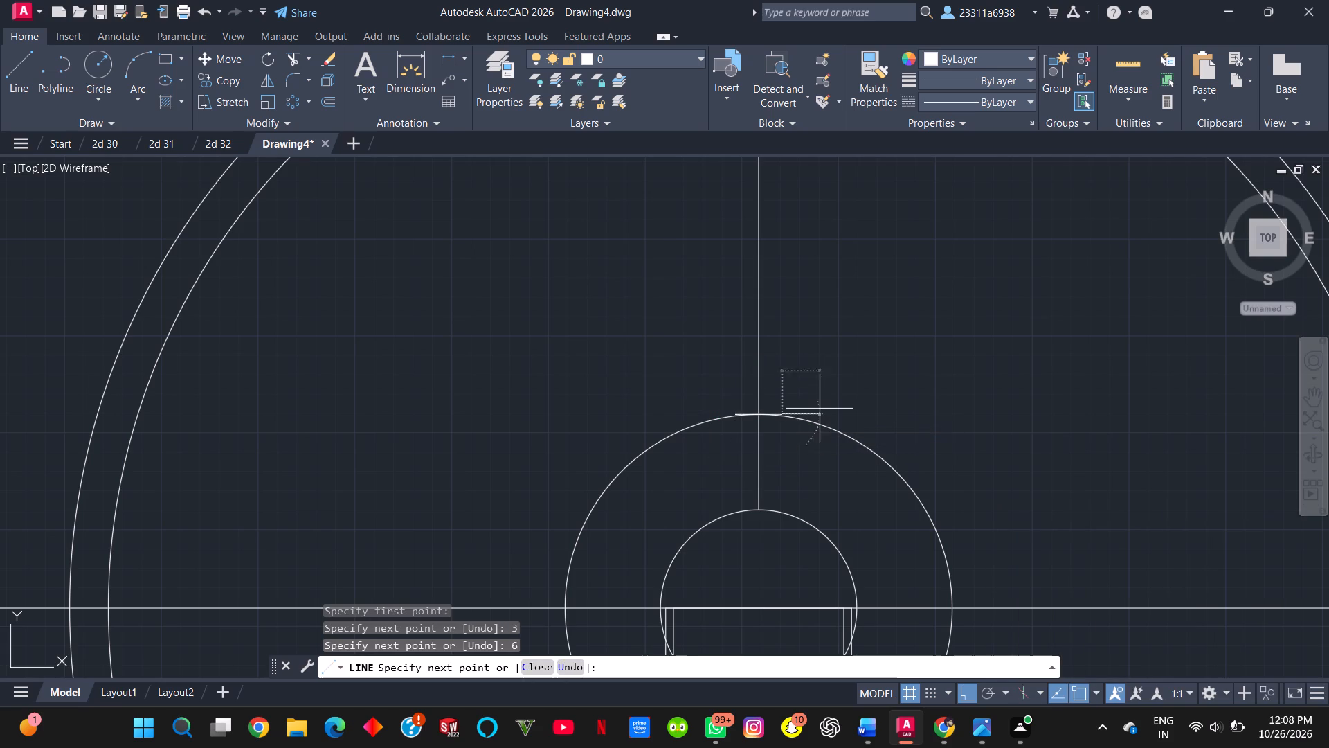
Draw the keyway outline from the base line's left end: 3 units up, 6 units right, and down past the hub circle.
scroll(745, 432, up, 3)
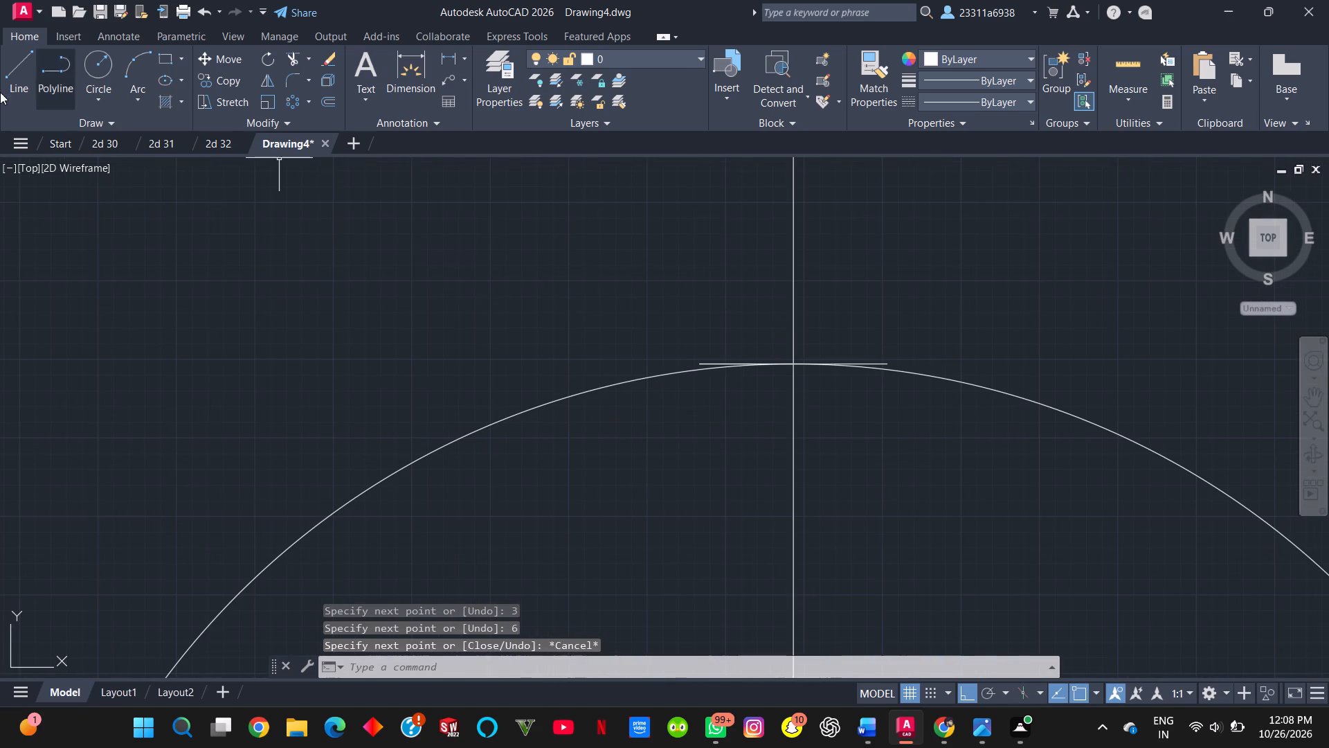
click(15, 72)
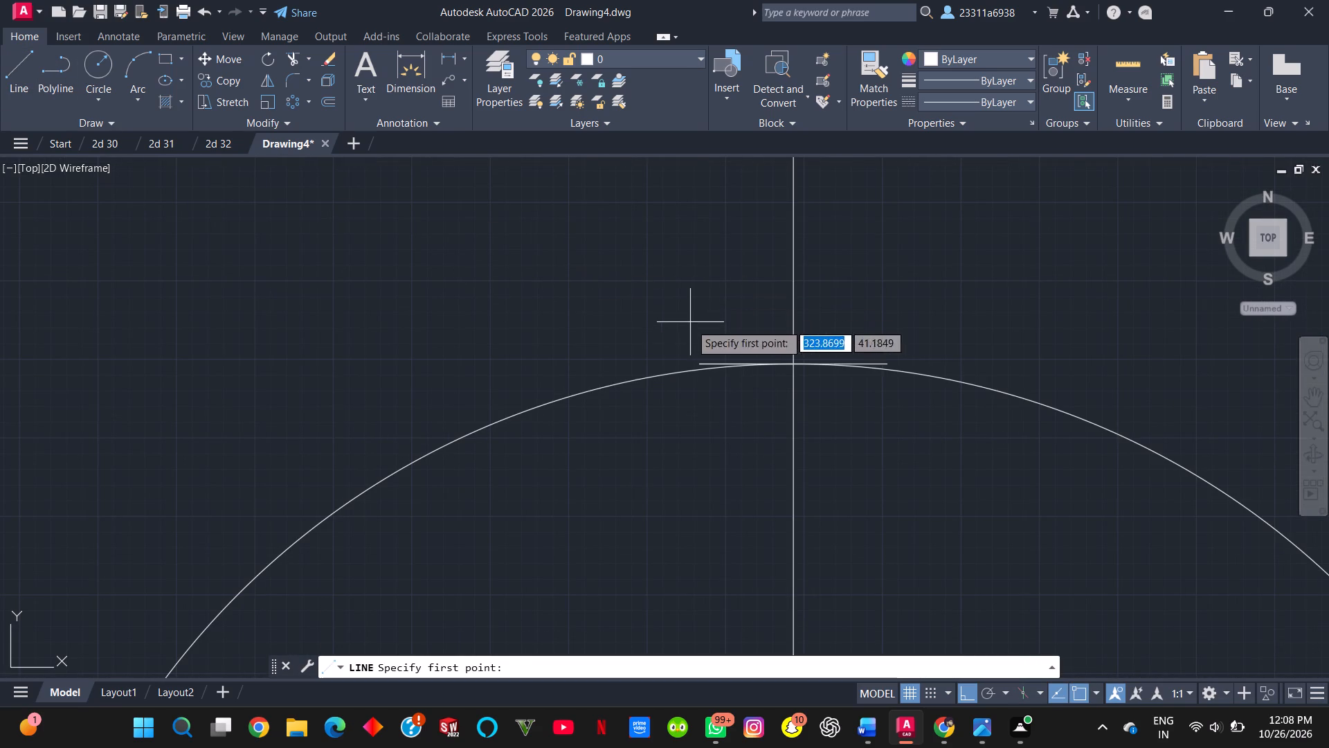
click(698, 360)
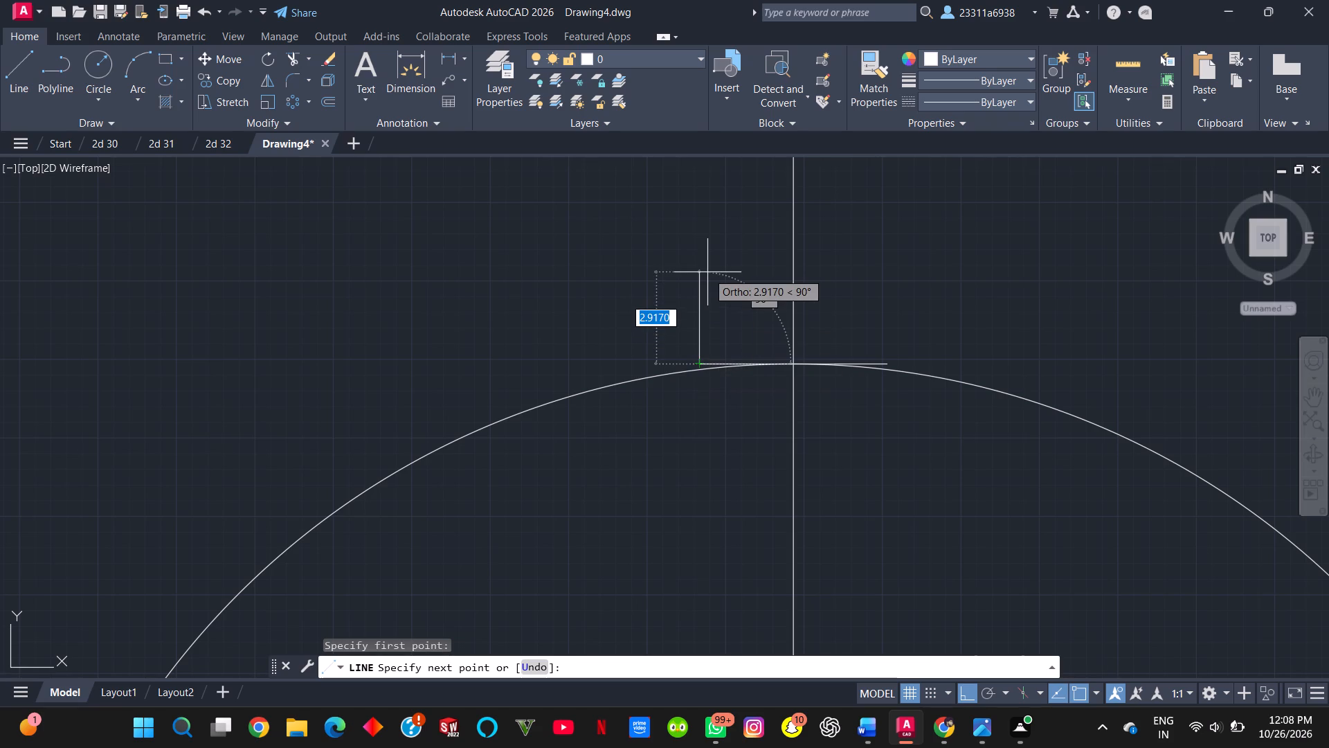
key(3)
key(Return)
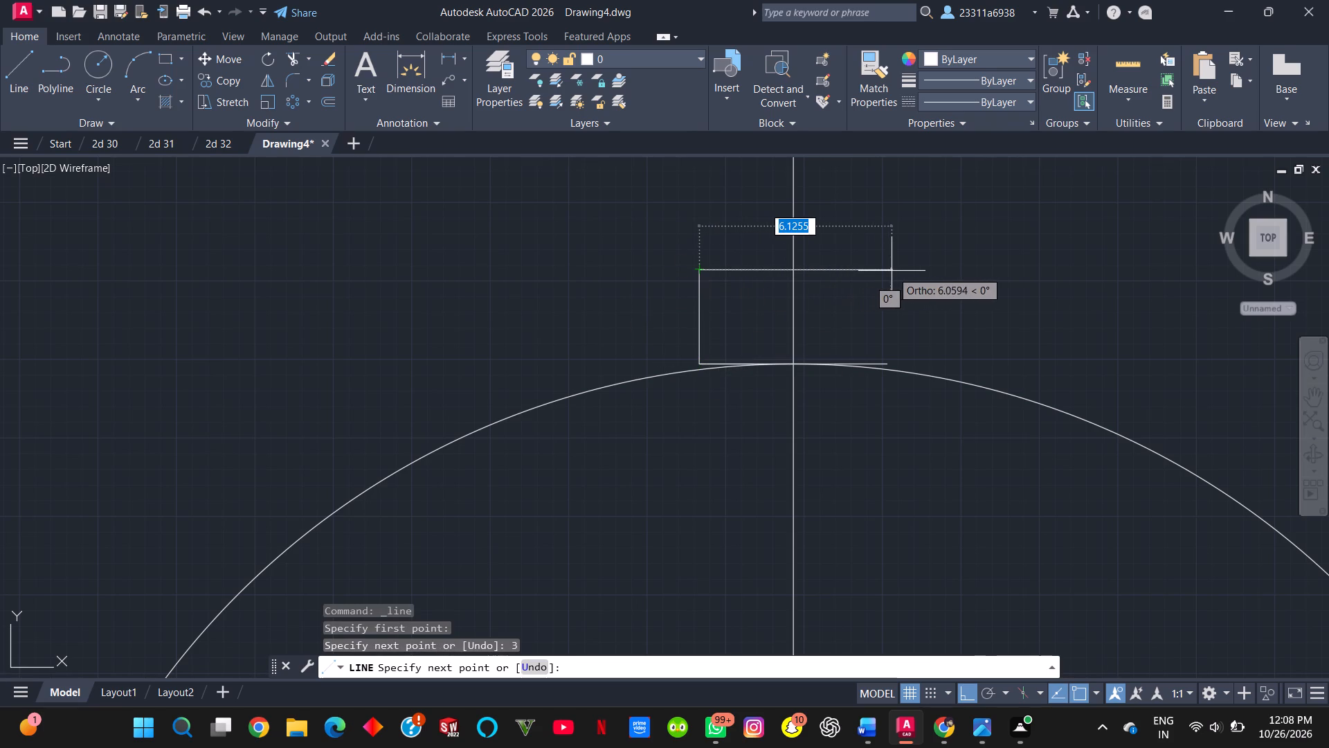
key(6)
key(Return)
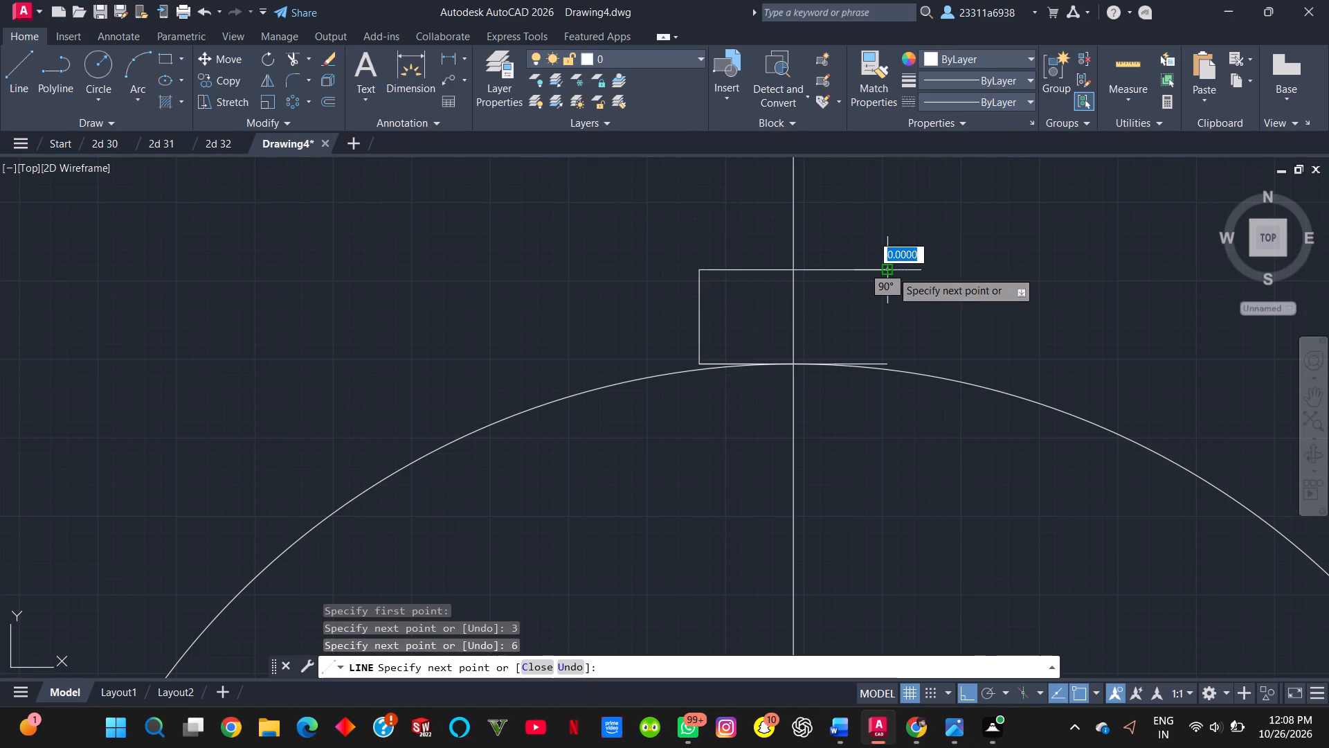
double_click(882, 404)
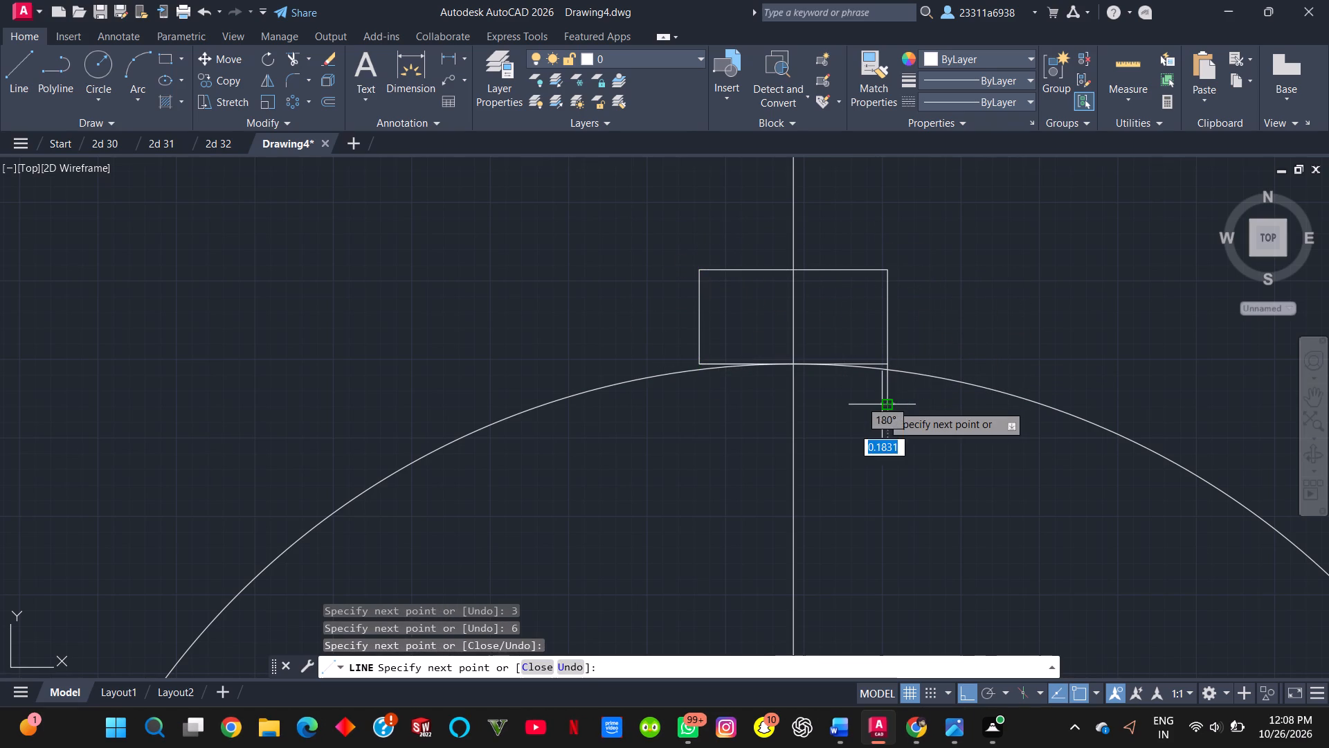
key(Escape)
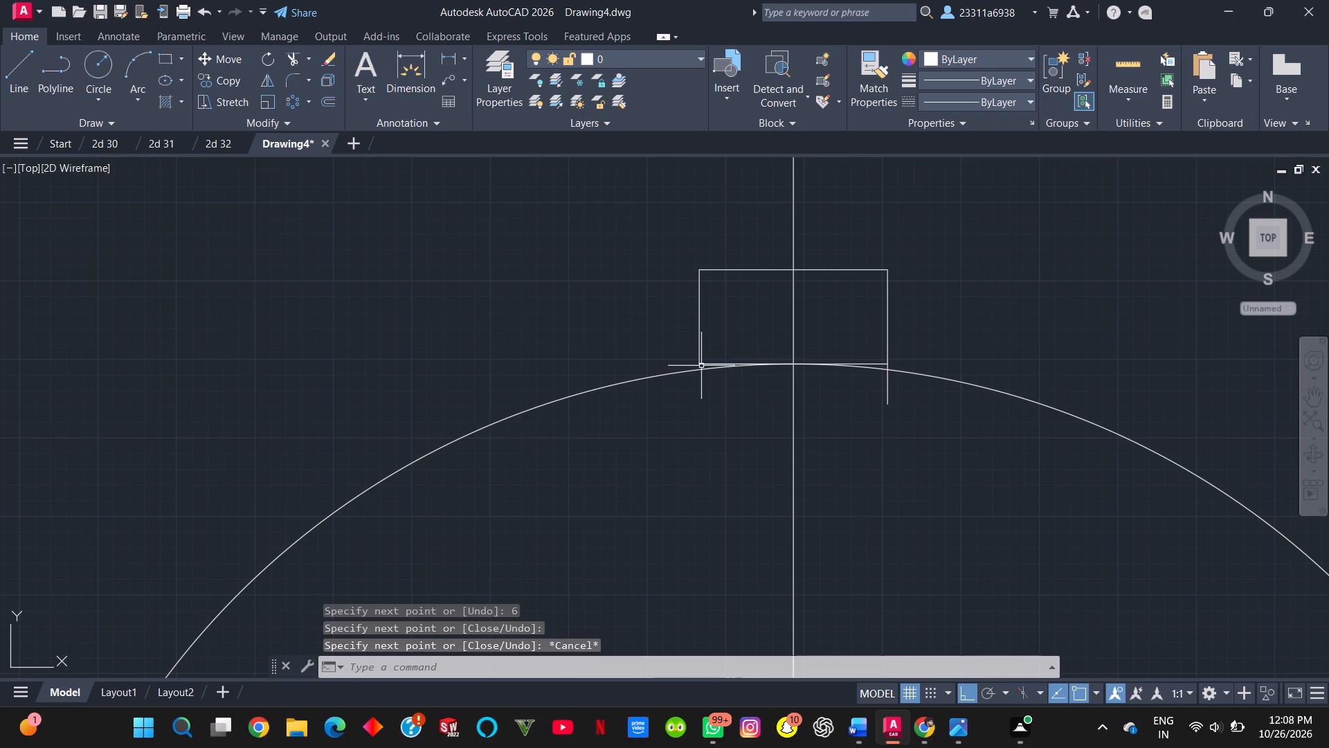
Switch to the pulley reference image to check the keyway geometry.
key(alt+Tab)
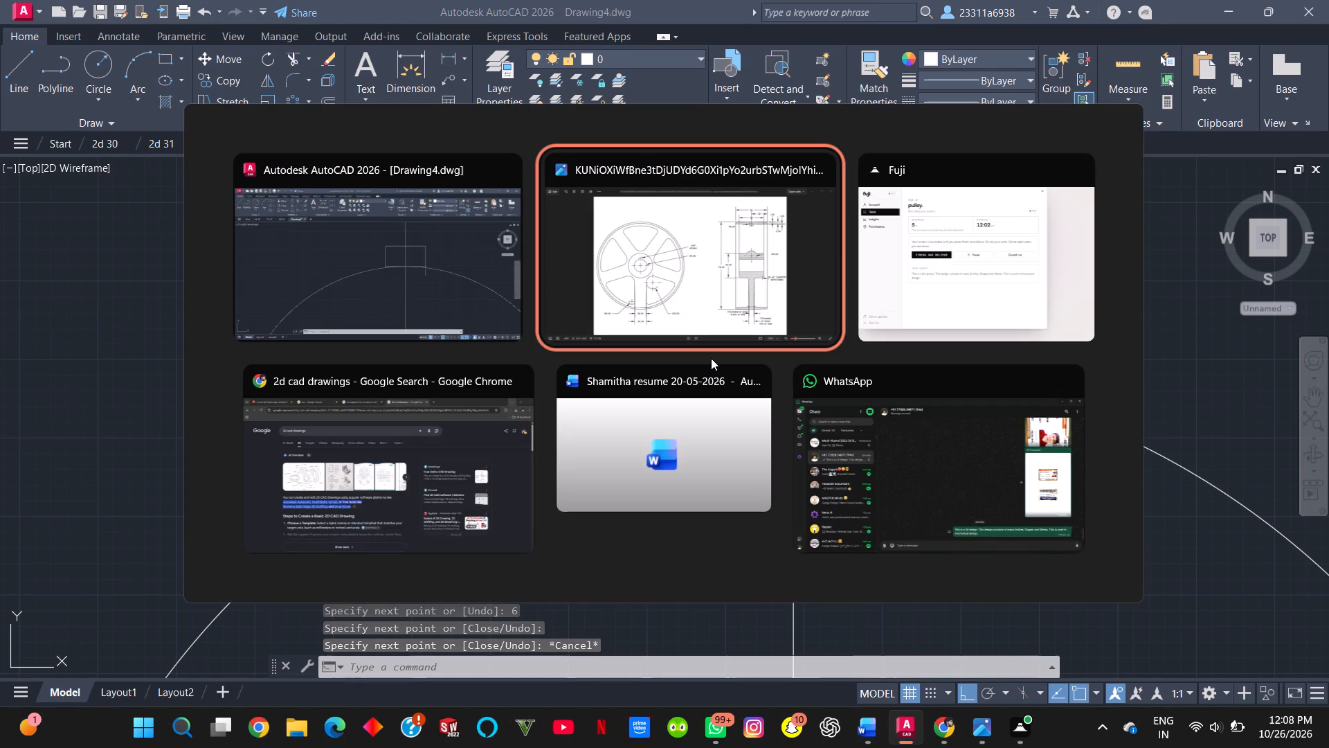
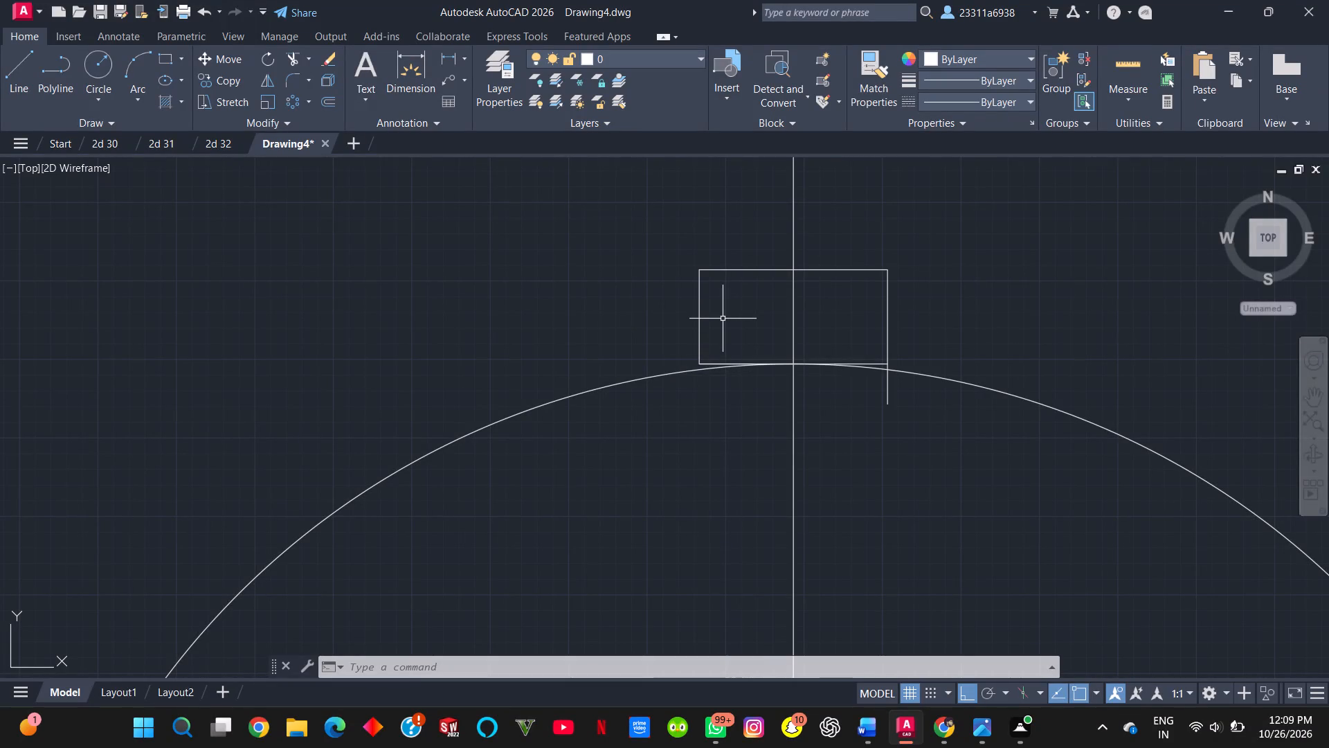
Draw a short vertical line from the left end of the keyway's base line down past the hub circle.
key(l)
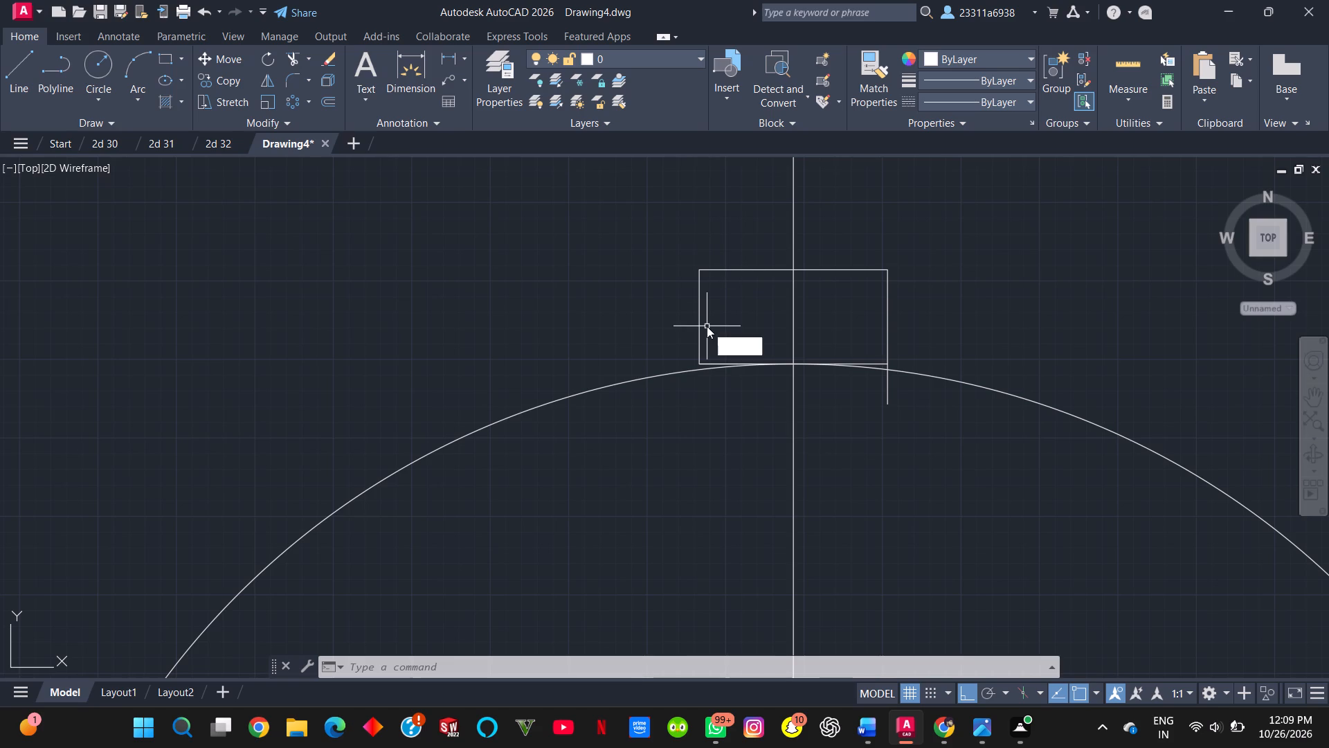
click(743, 359)
click(702, 364)
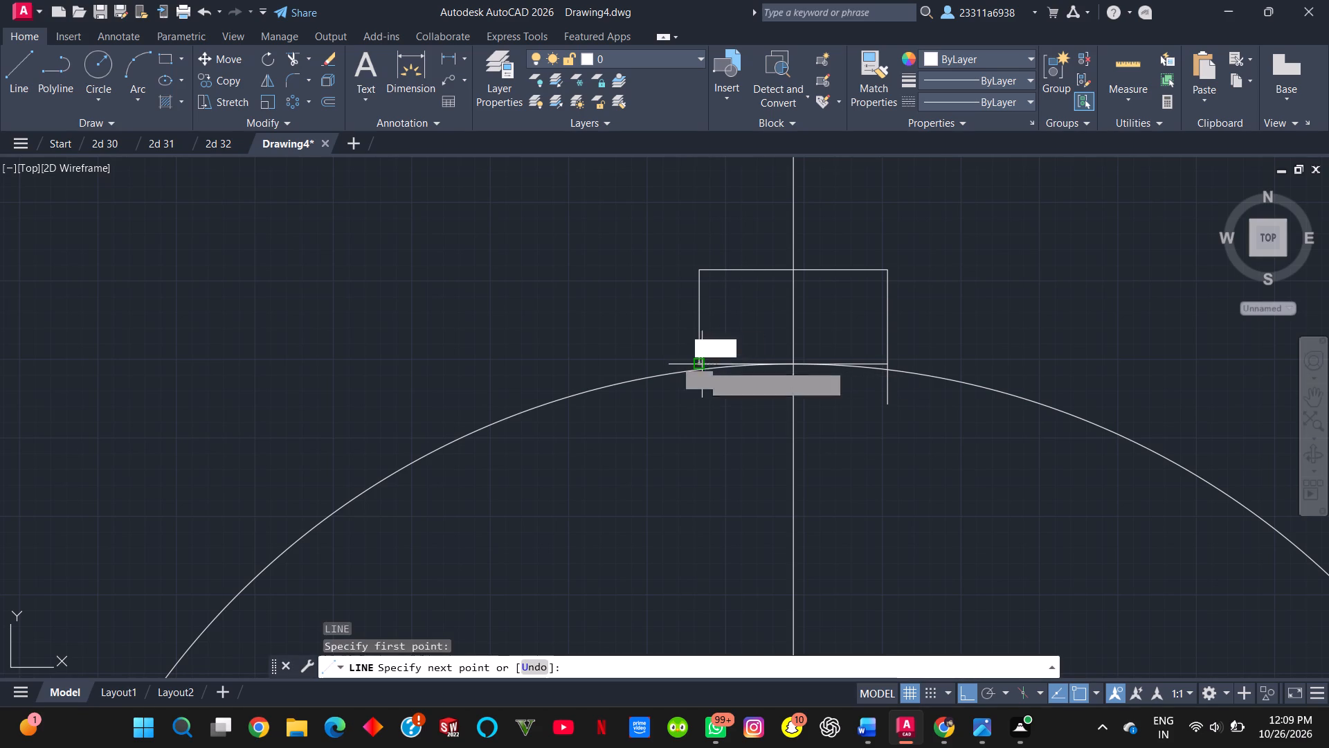
click(702, 392)
key(Escape)
Trim both keyway side lines where they extend inside the hub circle, and trim away the keyway's base line.
text(tr)
click(766, 405)
click(883, 388)
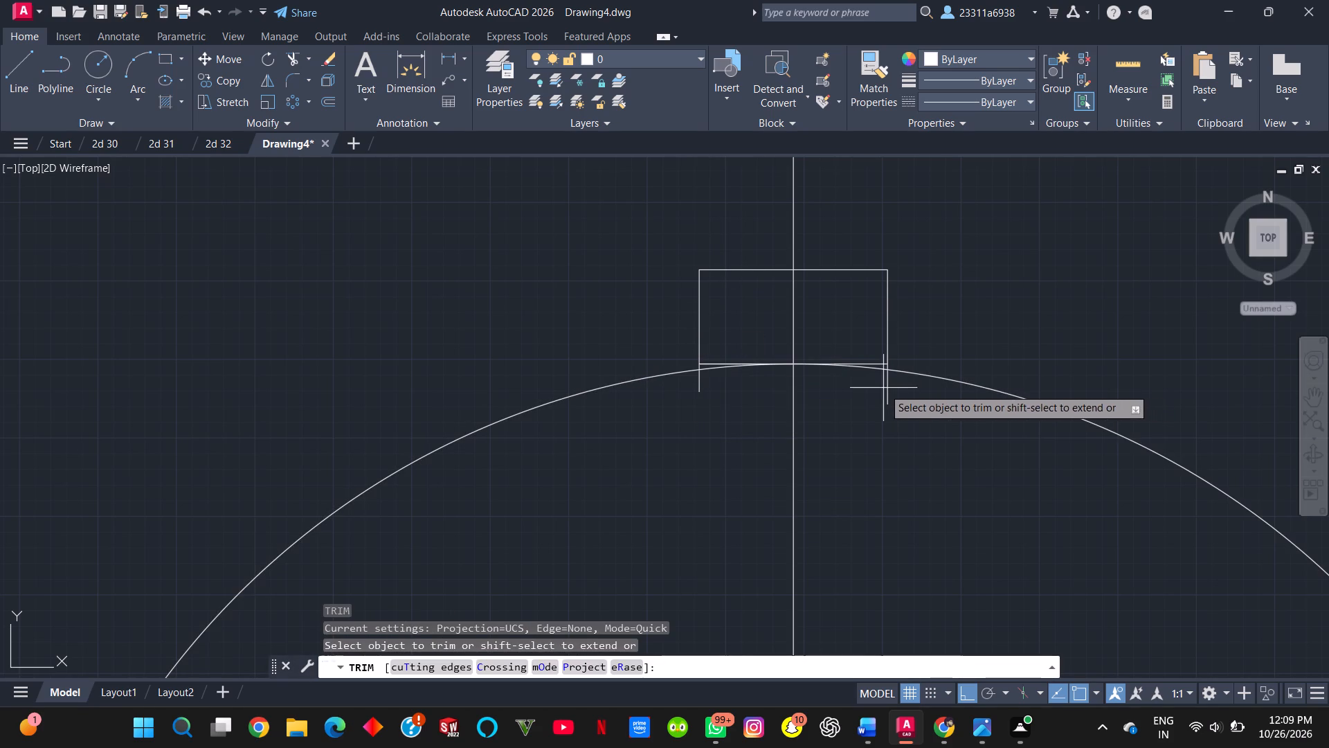
click(894, 389)
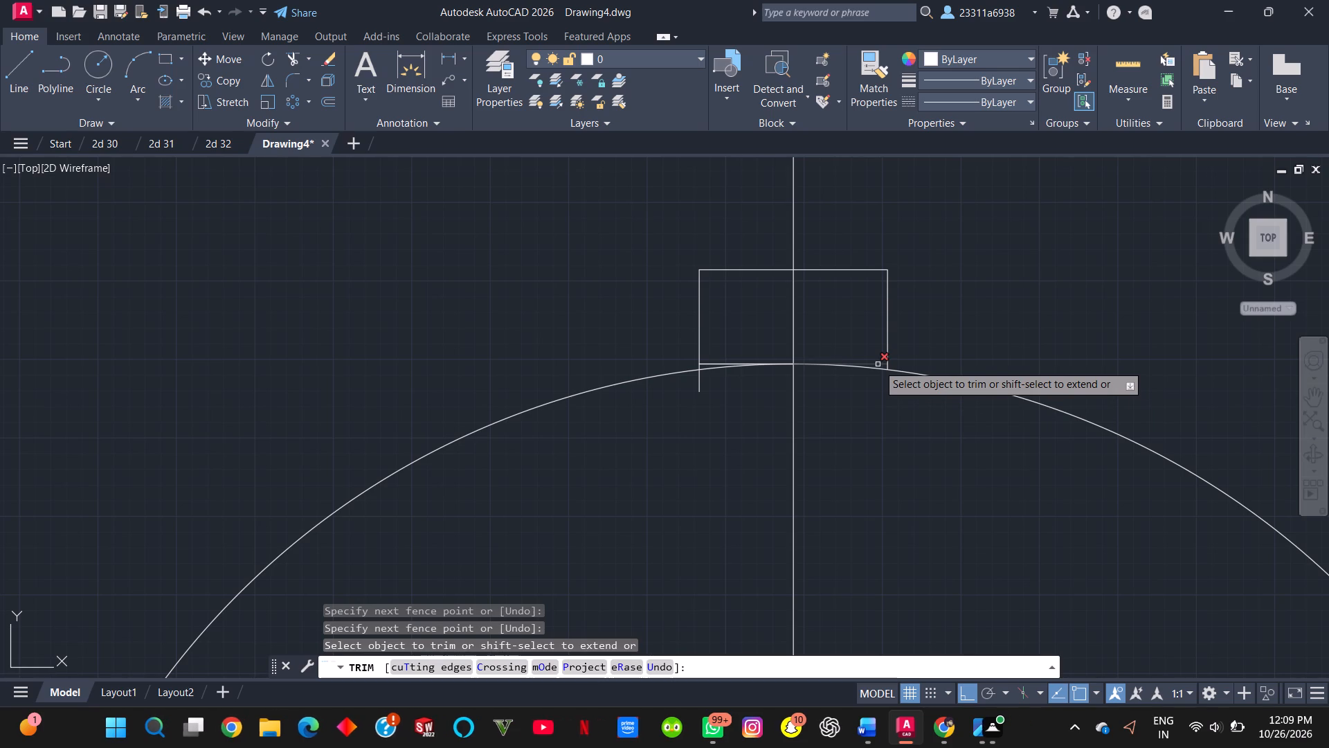
click(878, 364)
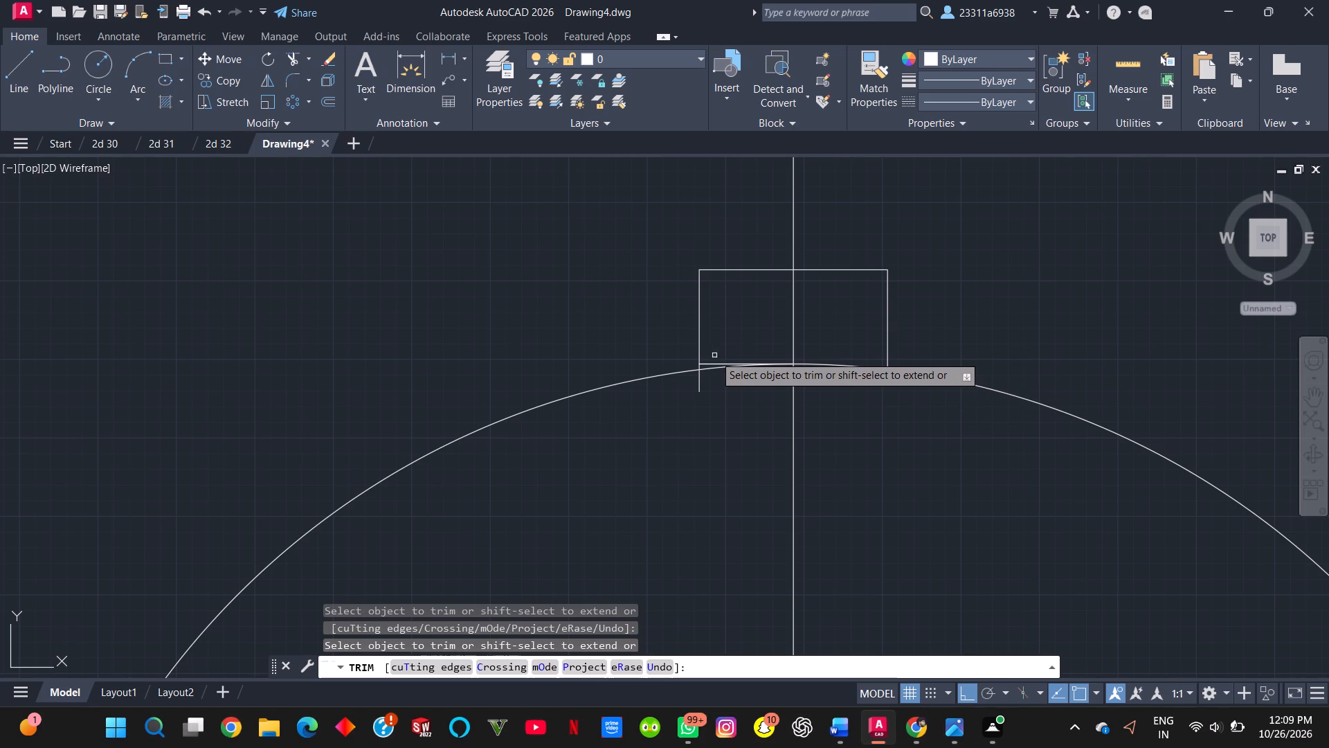
click(711, 363)
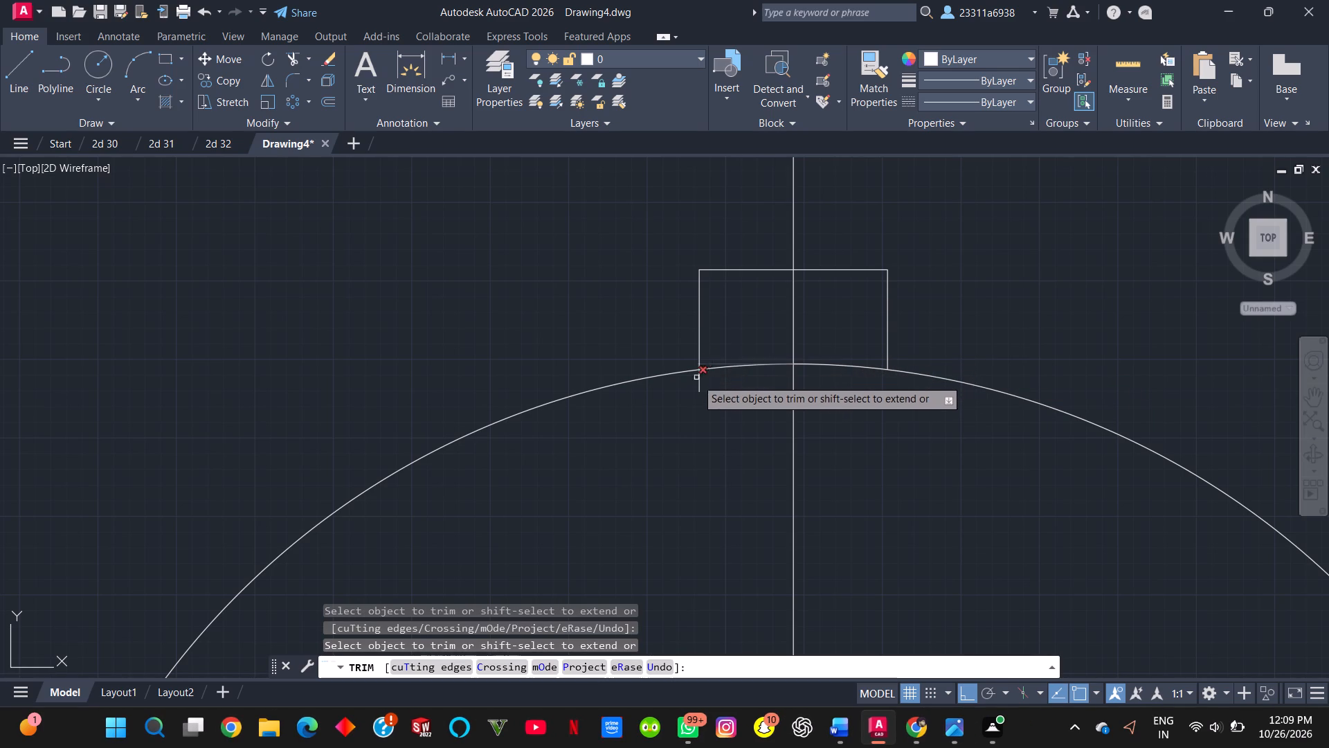
drag(698, 386, 705, 386)
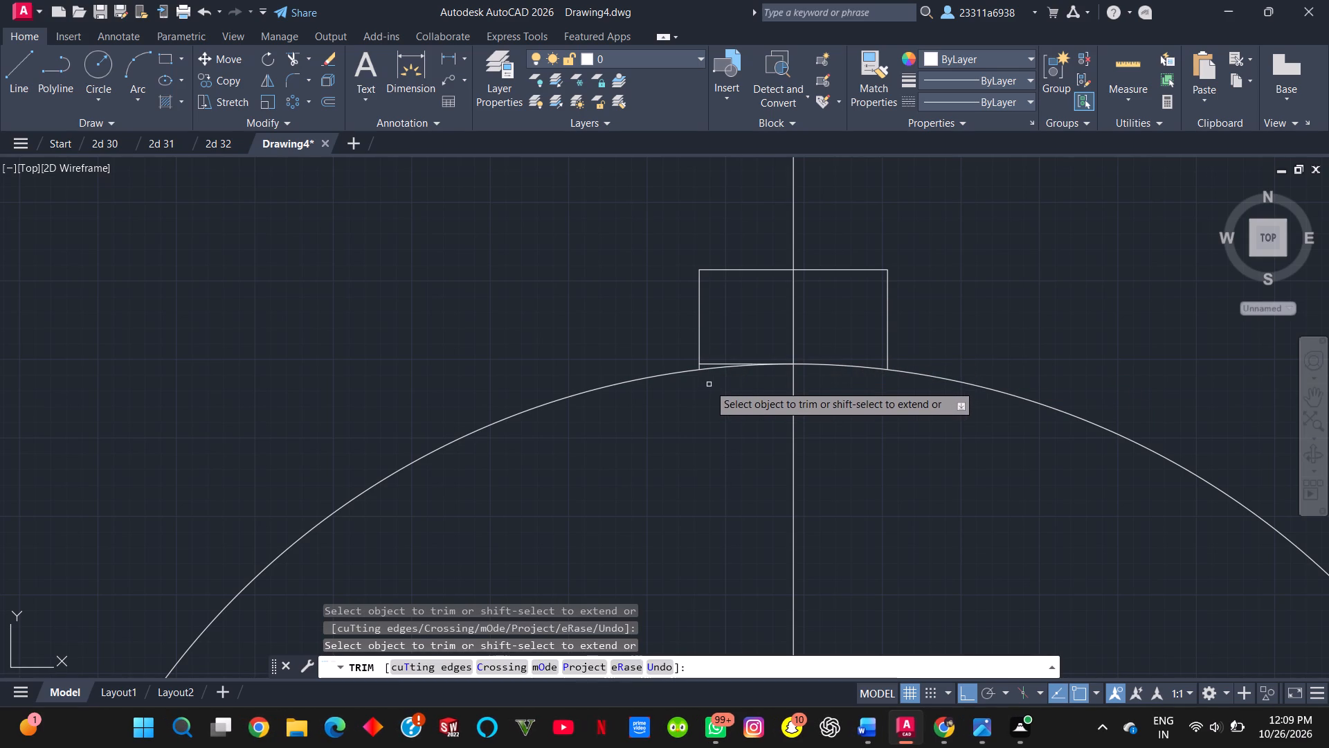
click(718, 378)
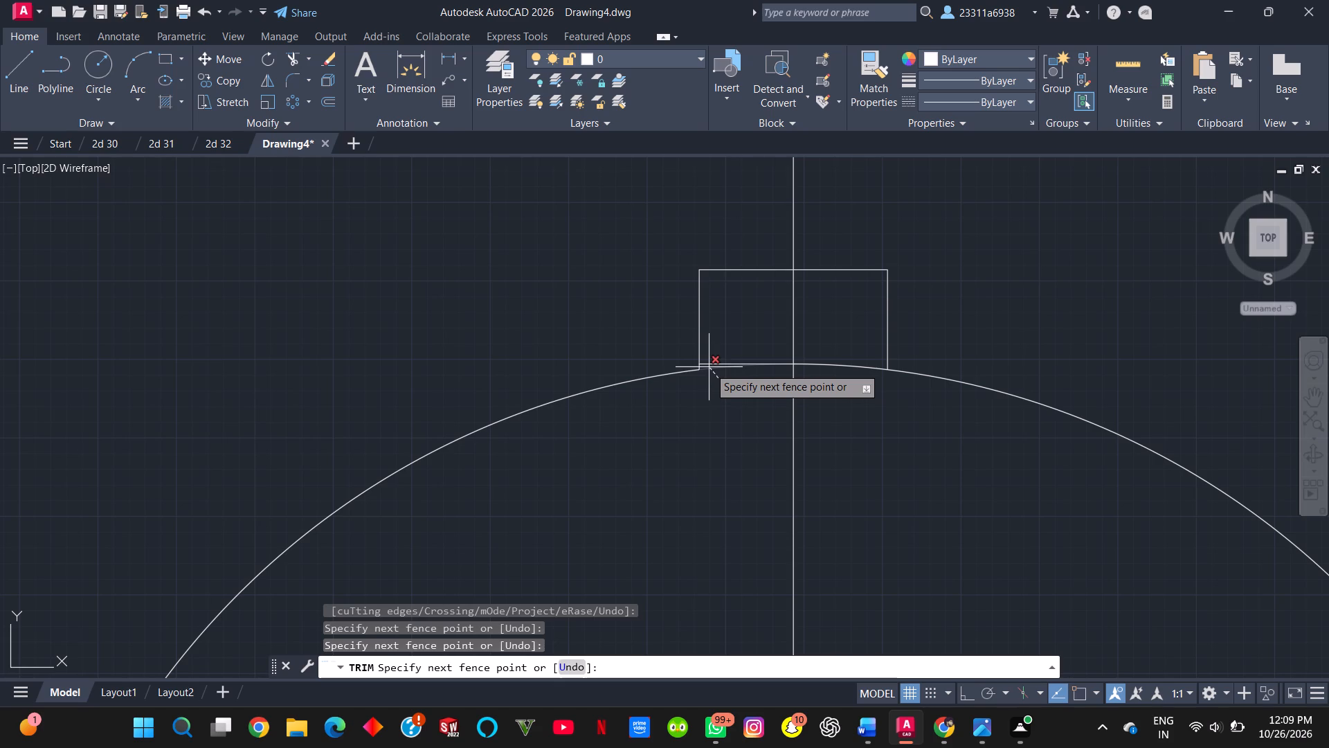
click(718, 382)
click(706, 364)
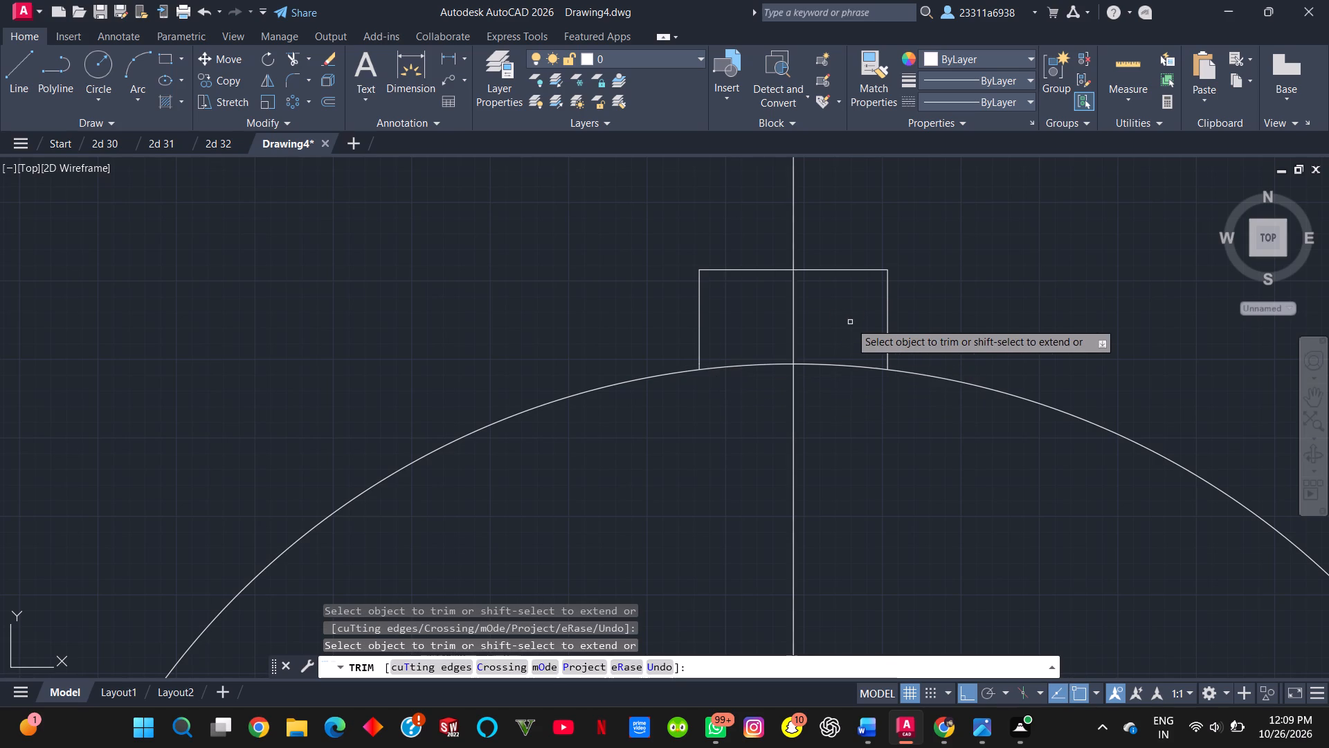
Trim away the hub circle's arc between the keyway's two sides to open the keyway, and end the Trim command.
scroll(858, 326, down, 3)
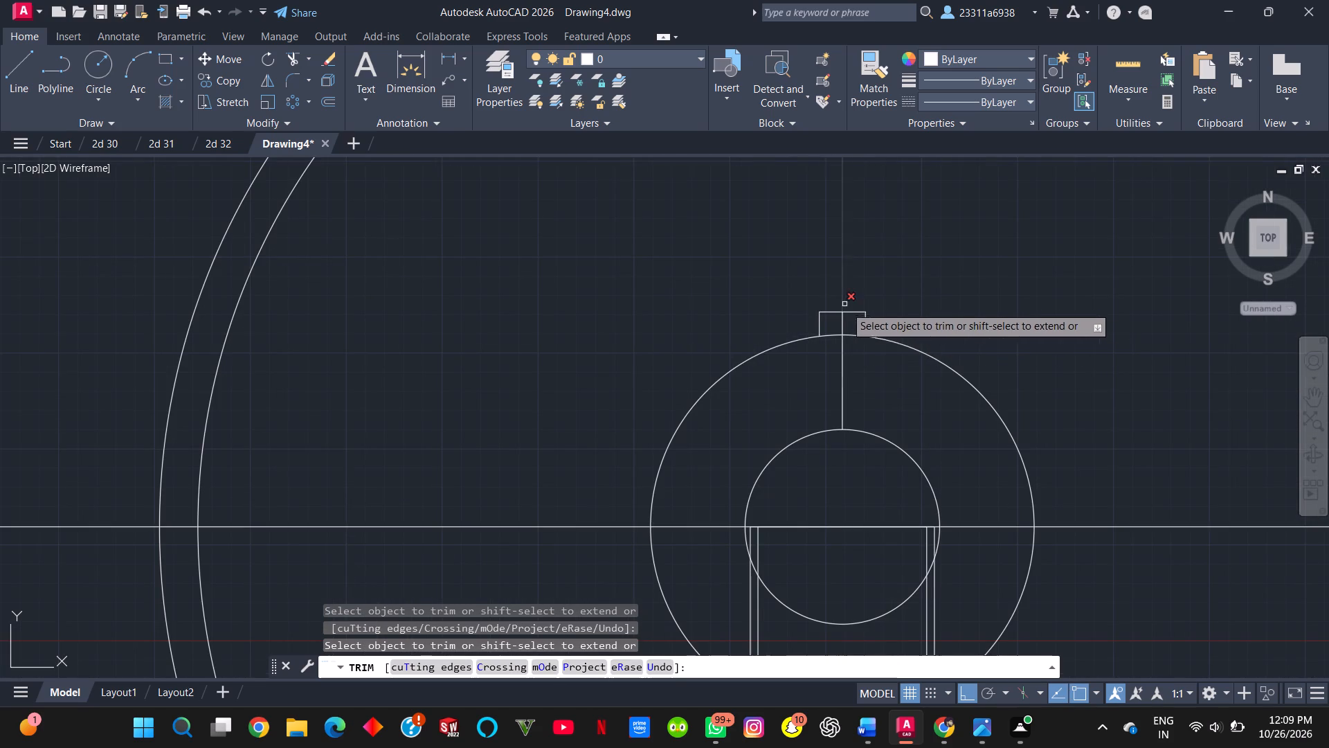
click(853, 337)
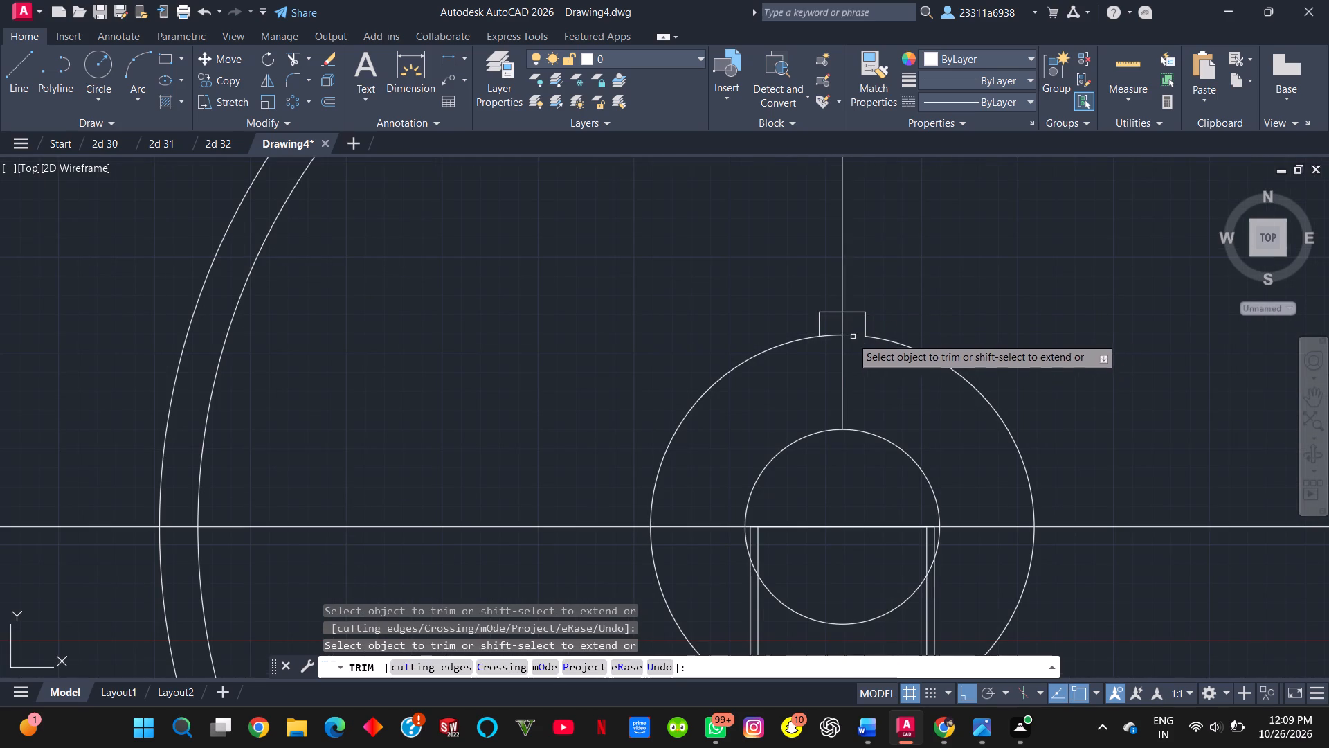
click(834, 335)
key(Escape)
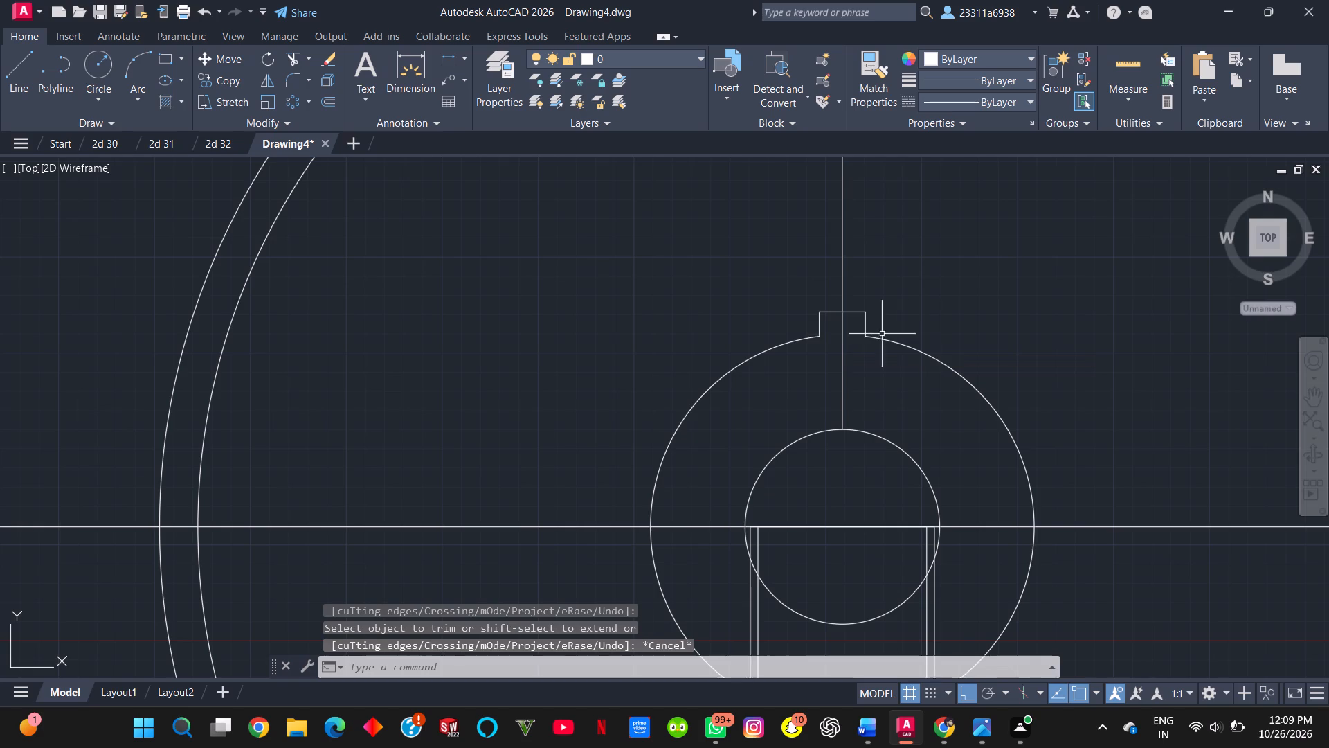
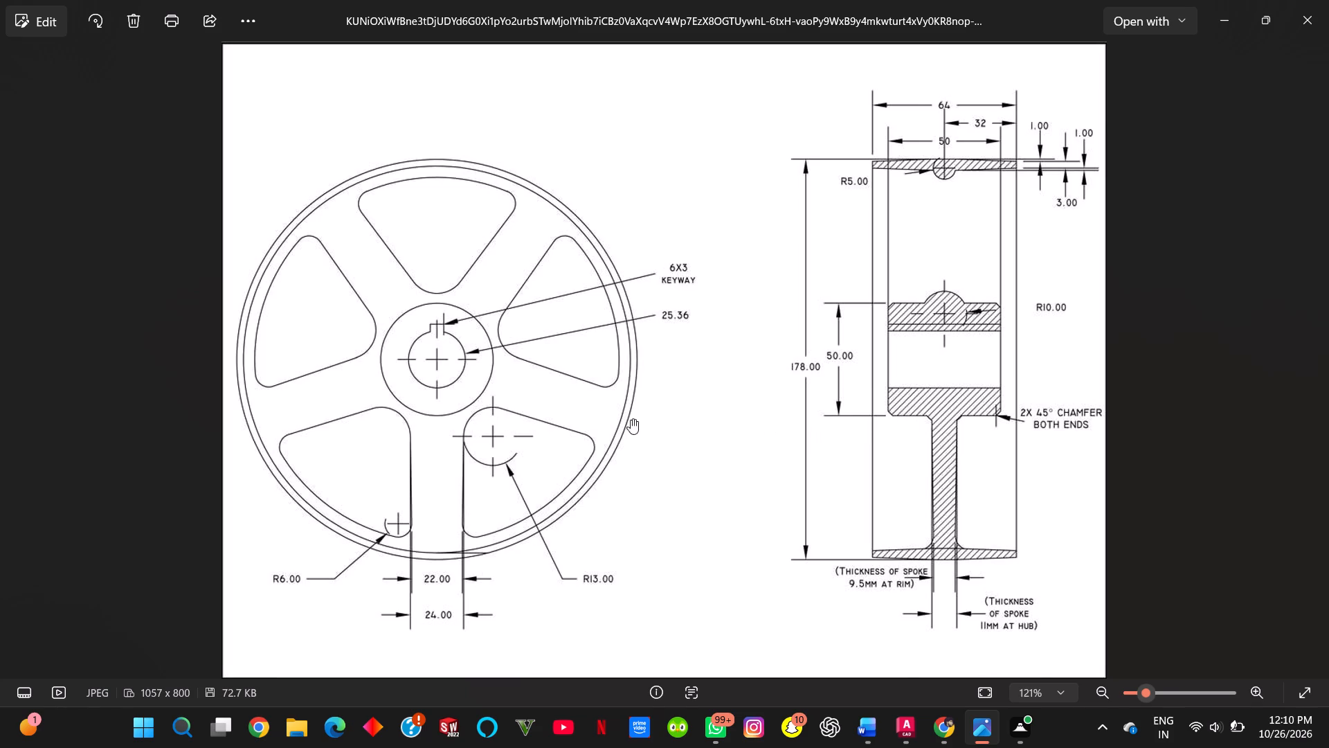
Check the hub size in the reference image and draw a circle of radius 25 centred on the pulley's centre point.
key(alt+Tab)
scroll(878, 423, down, 2)
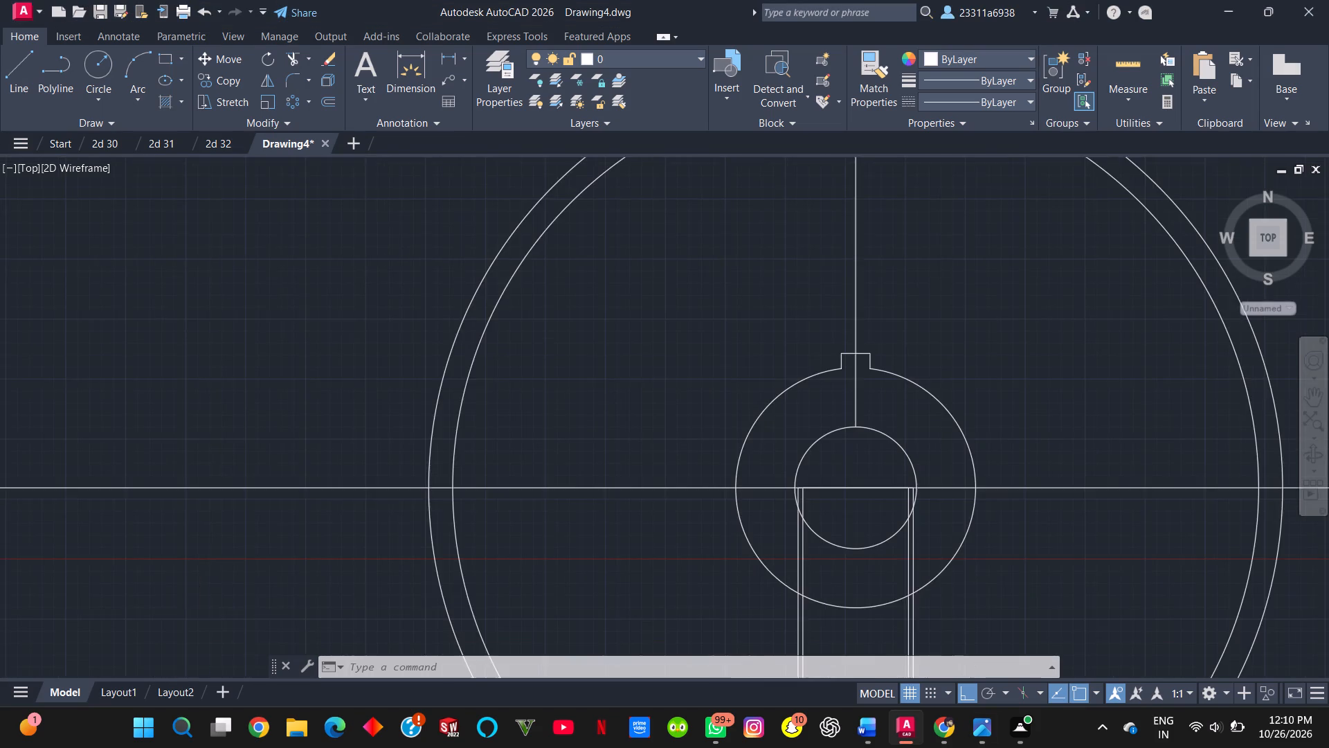
key(alt+Tab)
key(alt+Tab)
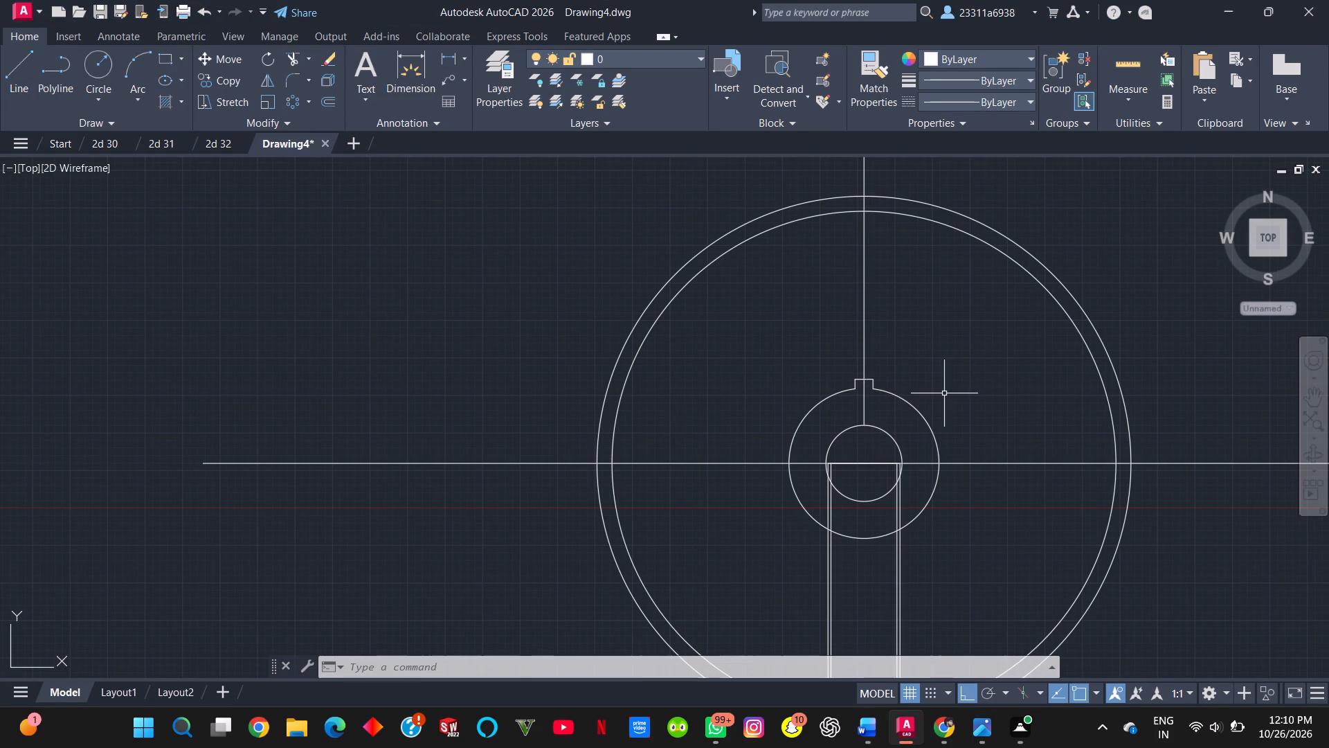
key(alt+Tab)
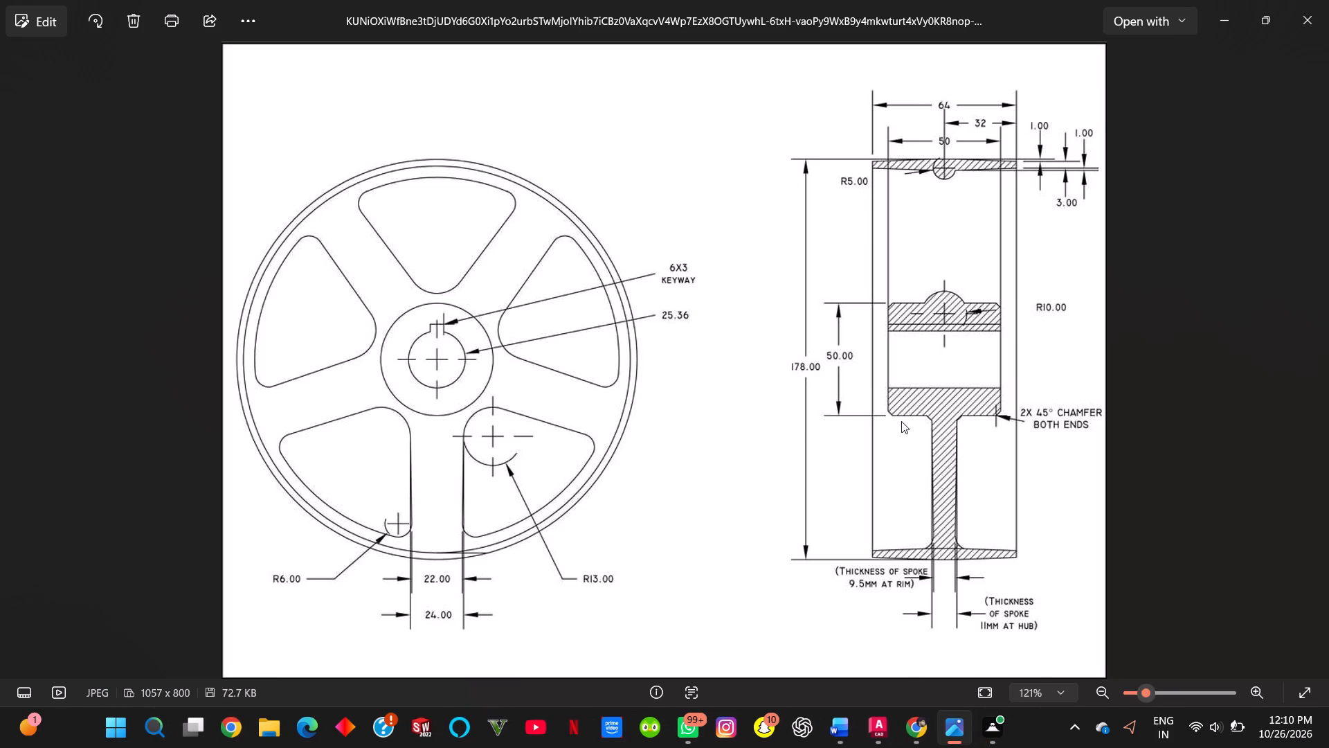
key(alt+Tab)
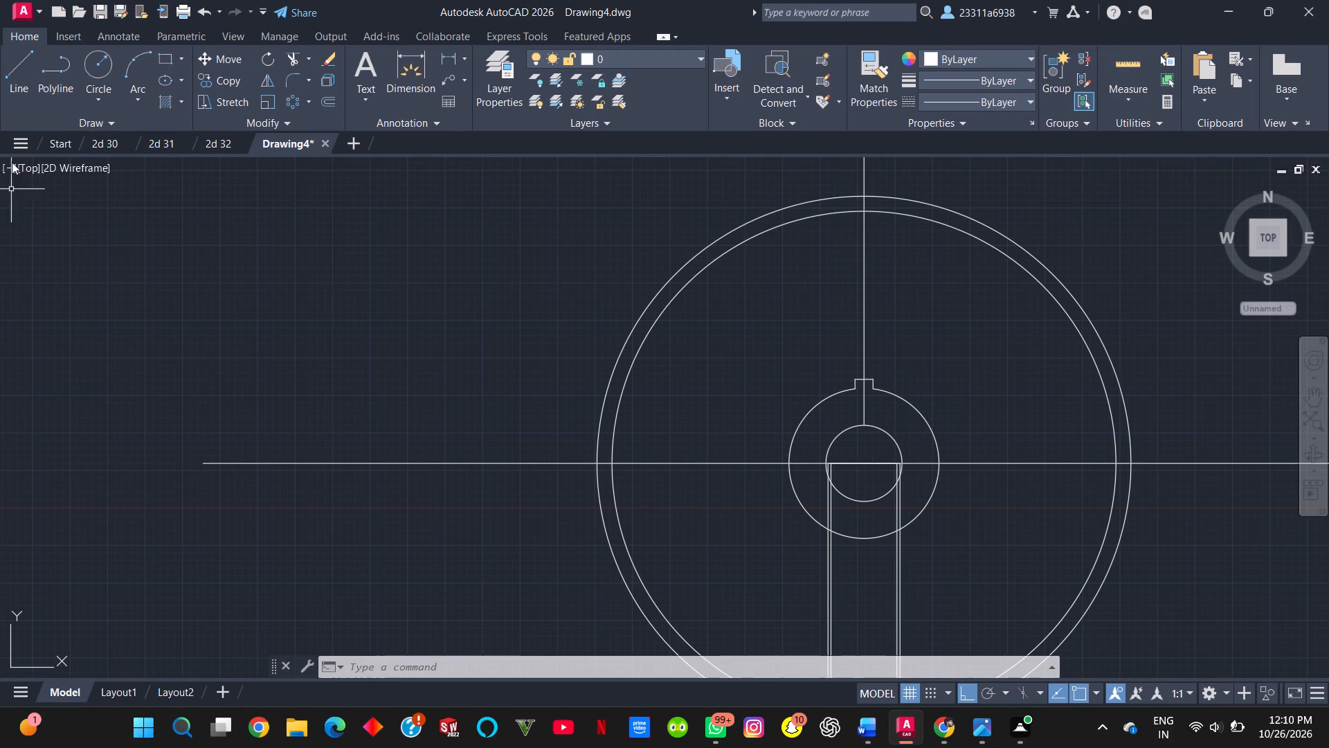
click(95, 60)
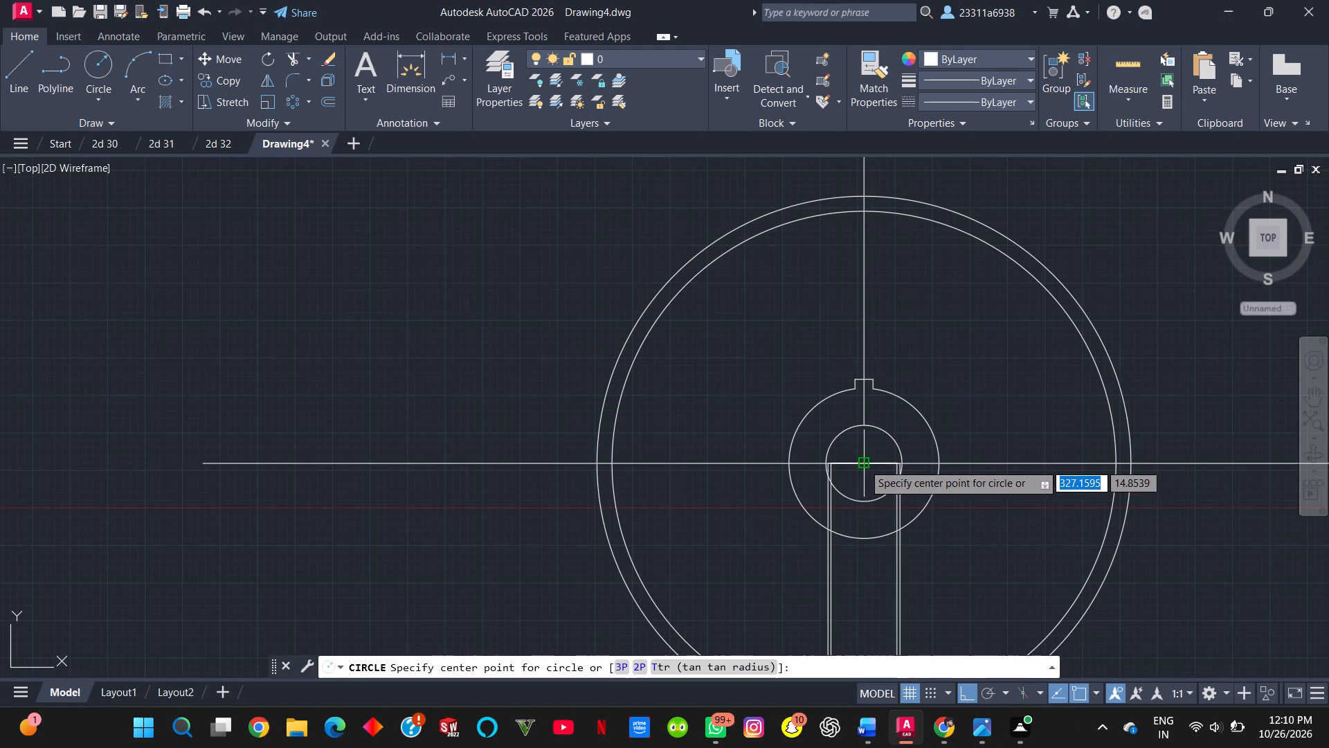
click(863, 463)
text(25)
key(Return)
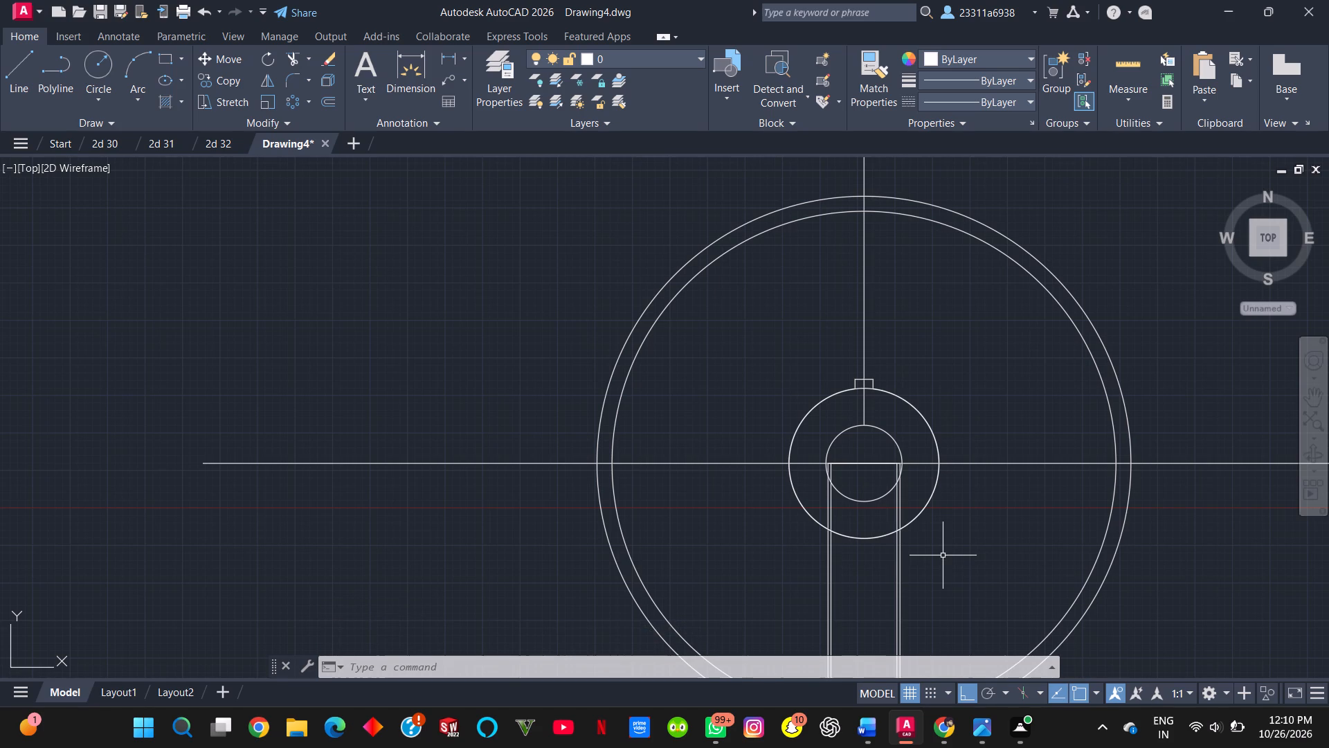
Draw a concentric circle of radius about 34.4 around the hub, passing just above the keyway.
key(alt+Tab)
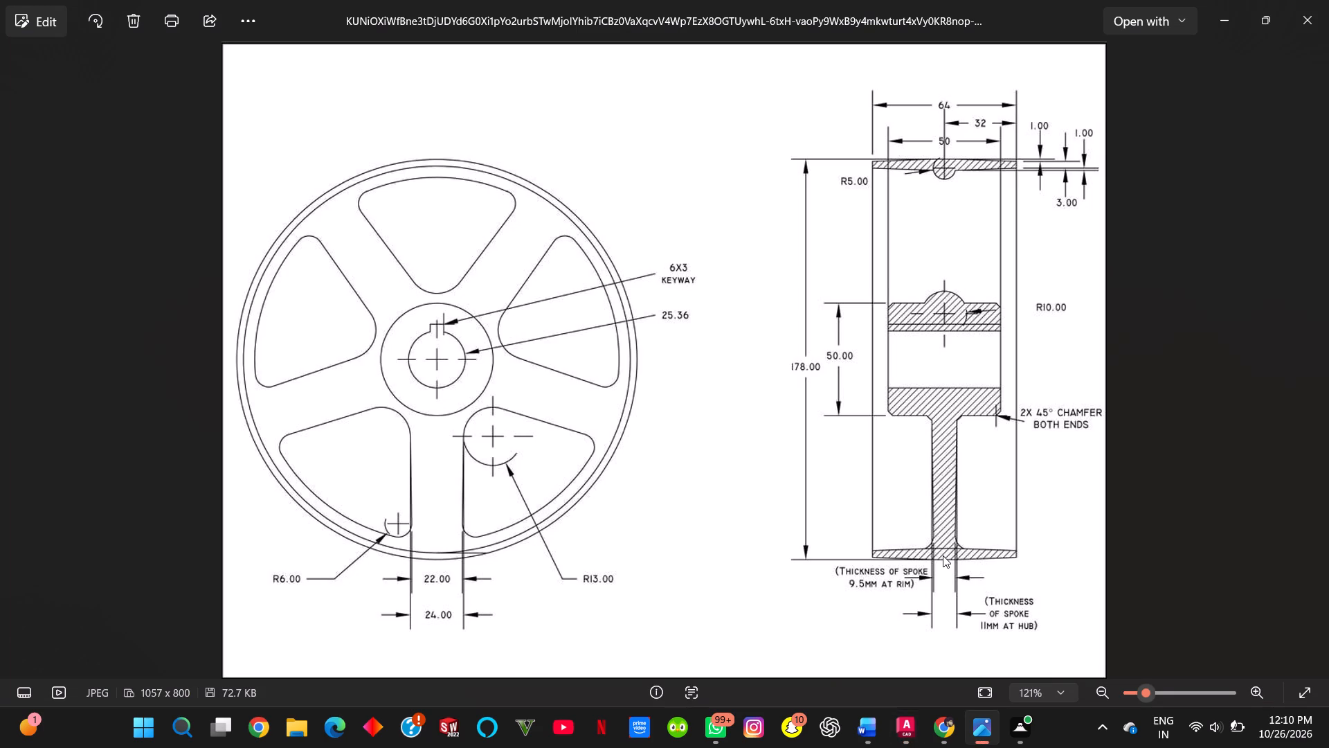
key(alt+Tab)
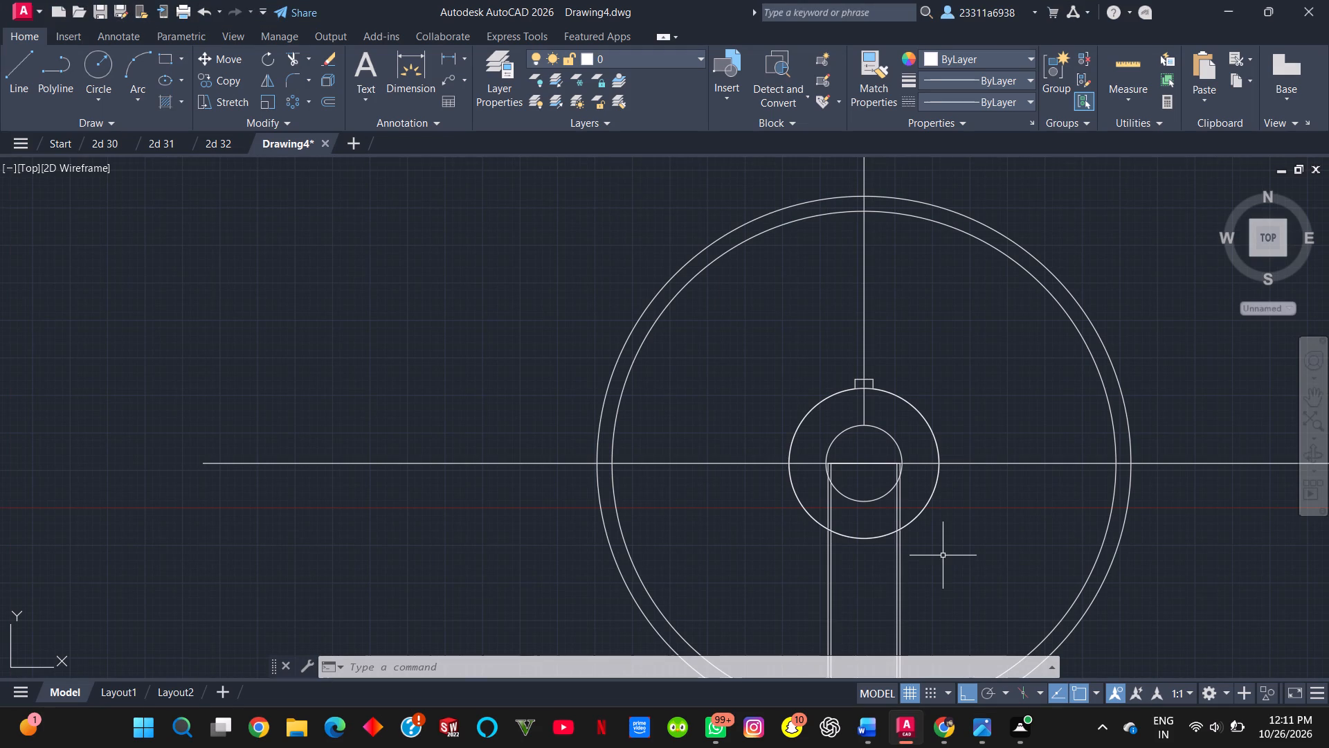
key(alt+Tab)
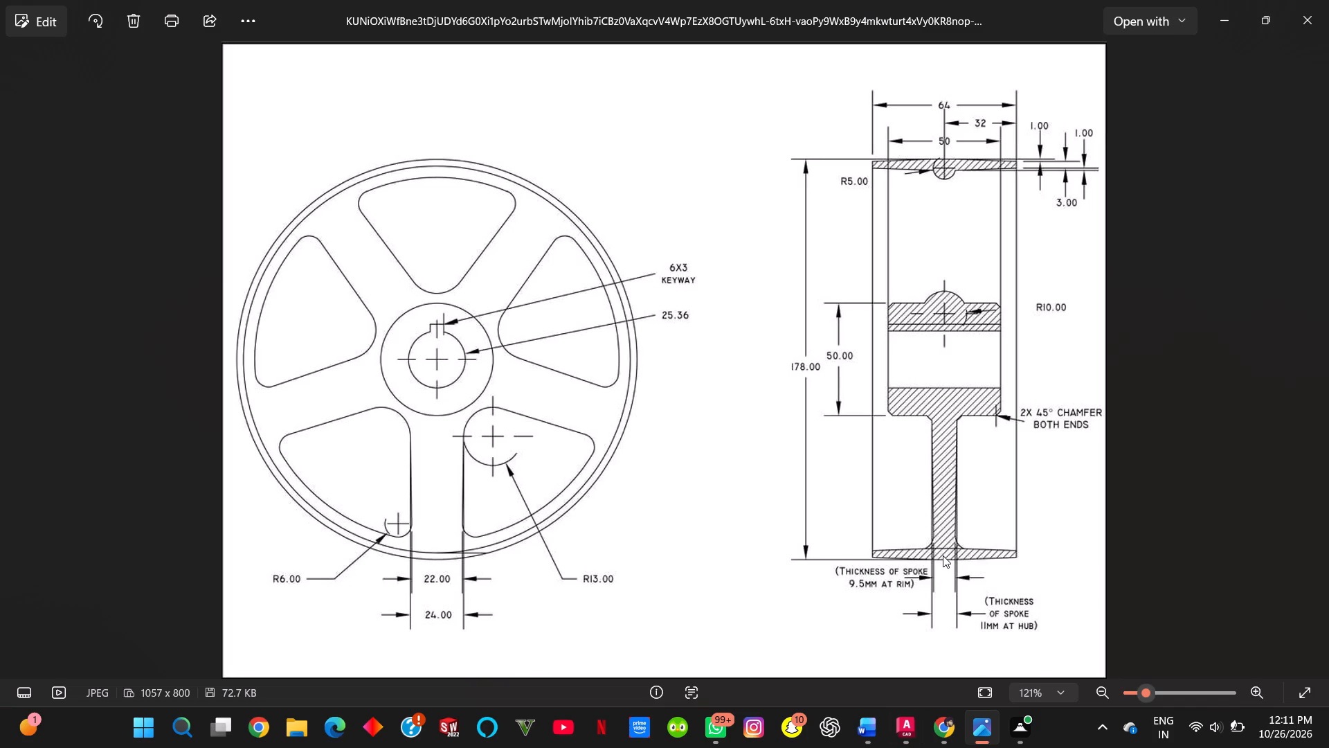
key(alt+Tab)
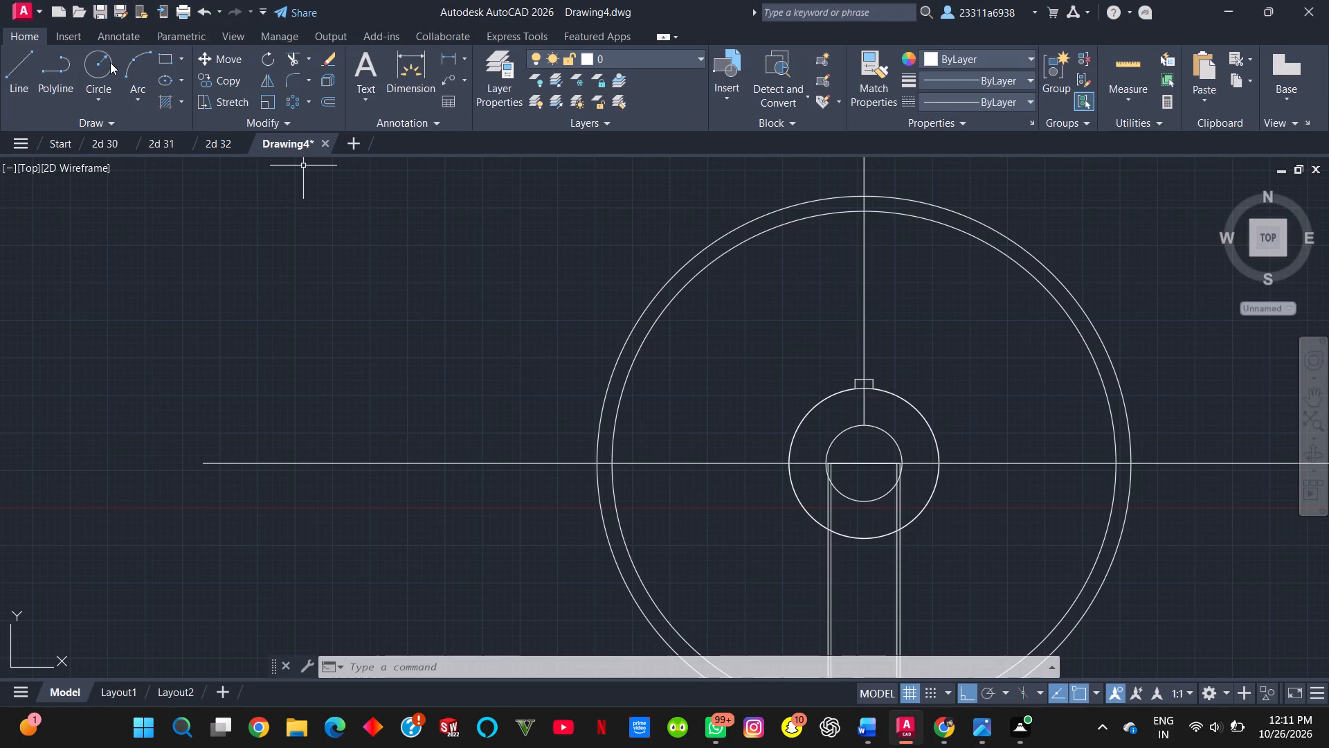
click(110, 62)
click(865, 461)
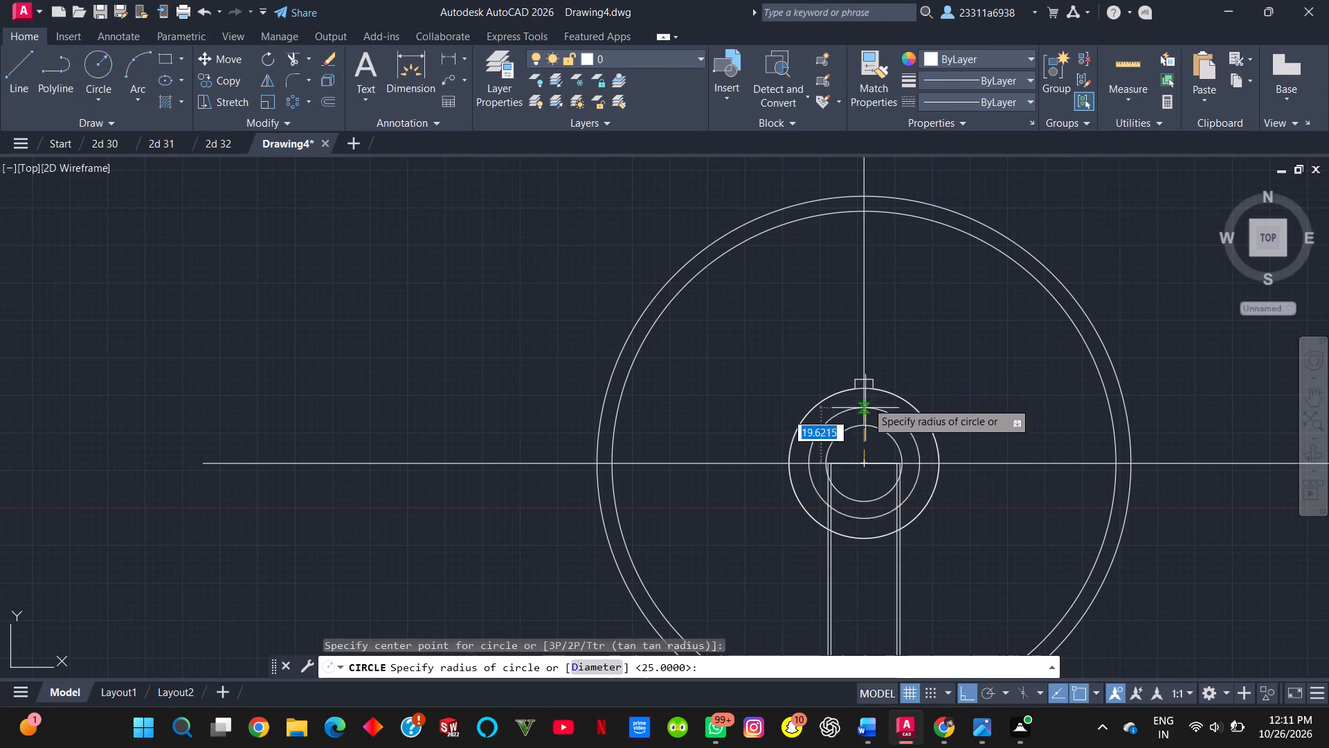
click(865, 360)
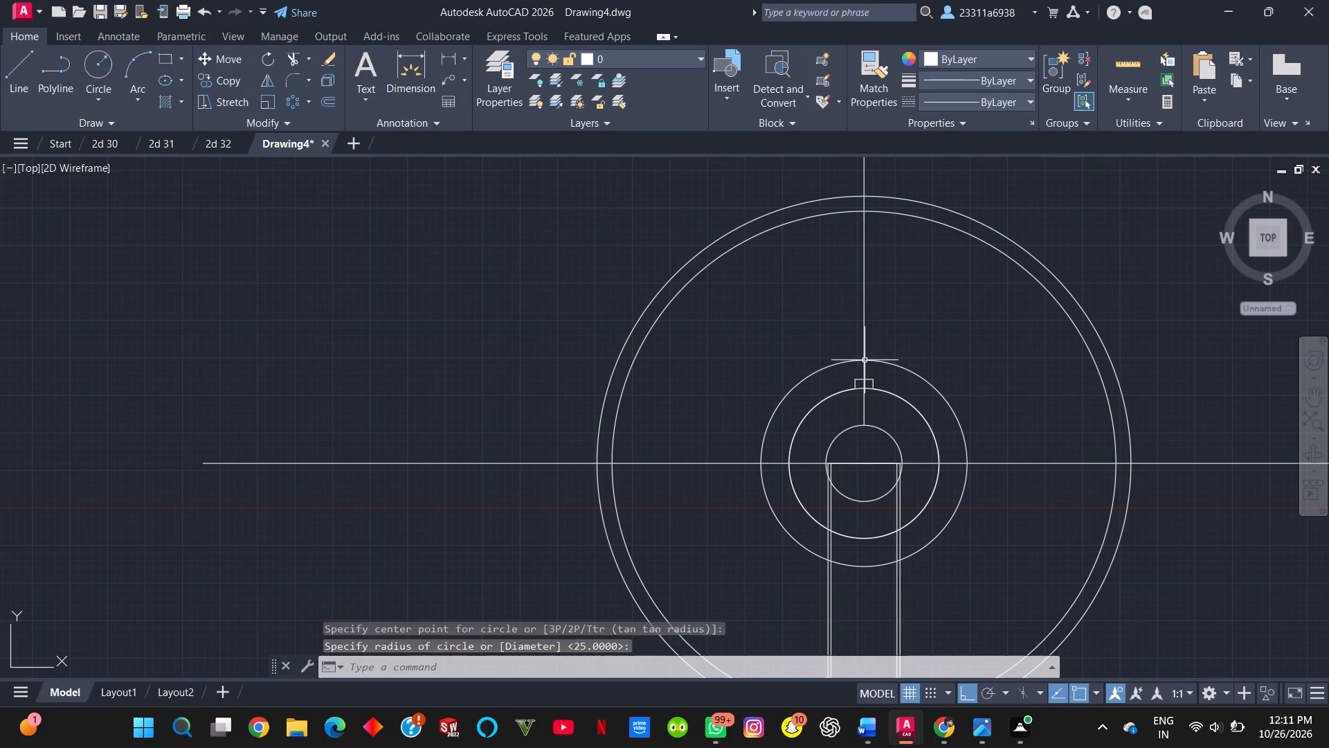
Draw another circle on the pulley's centre, slightly smaller than the inner rim circle, to bound the spoke openings.
key(alt+Tab)
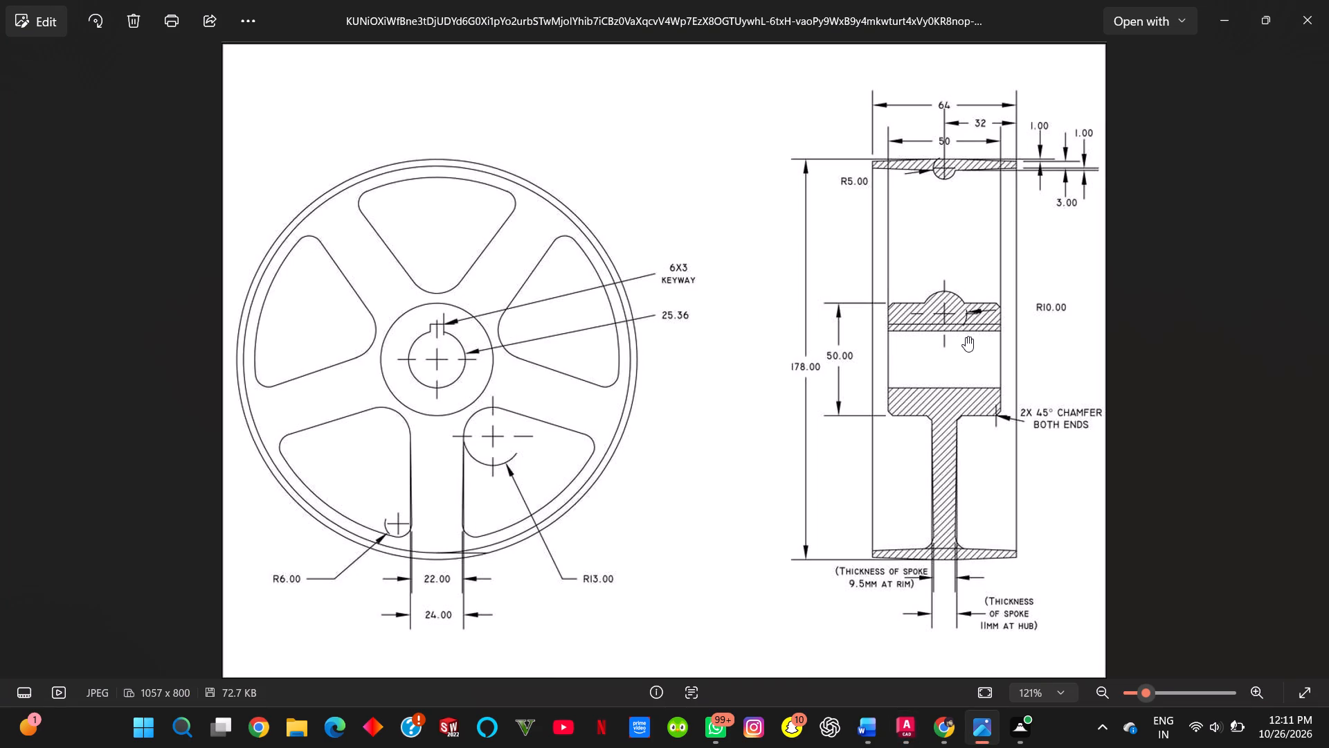
key(alt+Tab)
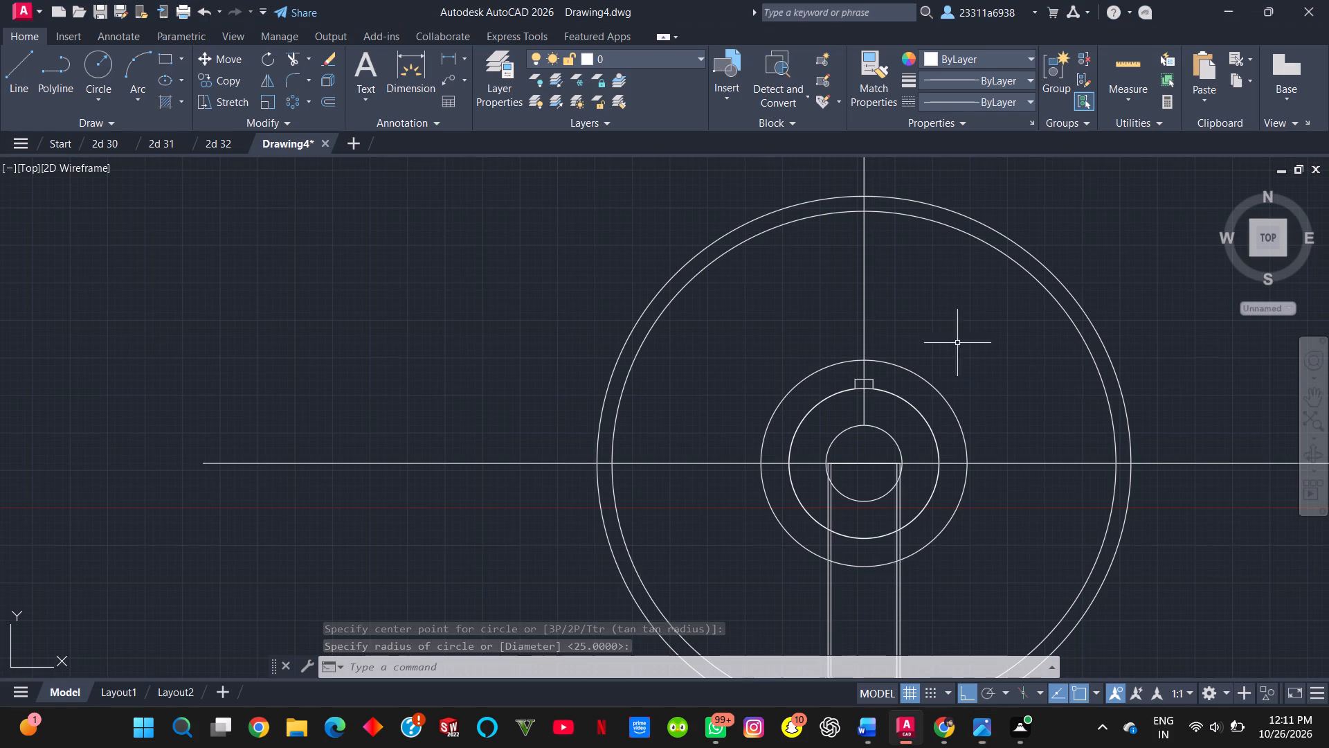
key(c)
key(Return)
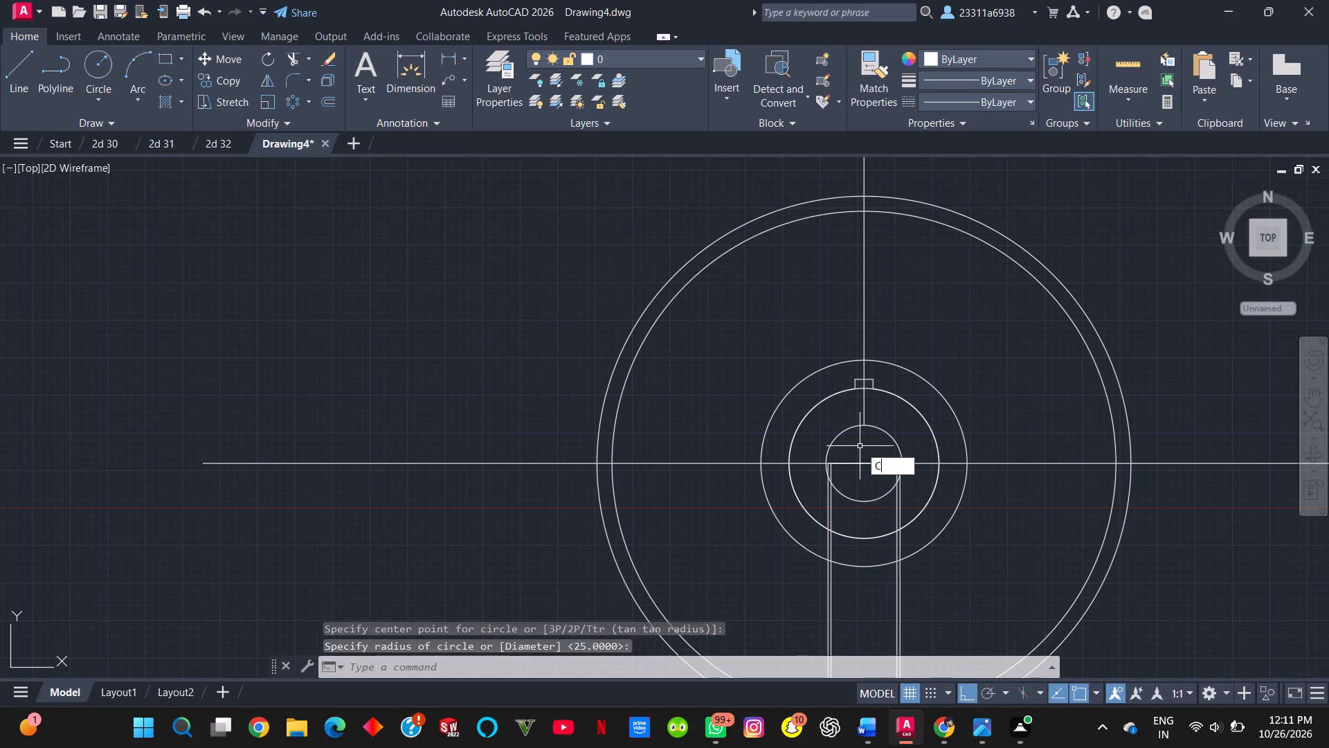
click(865, 461)
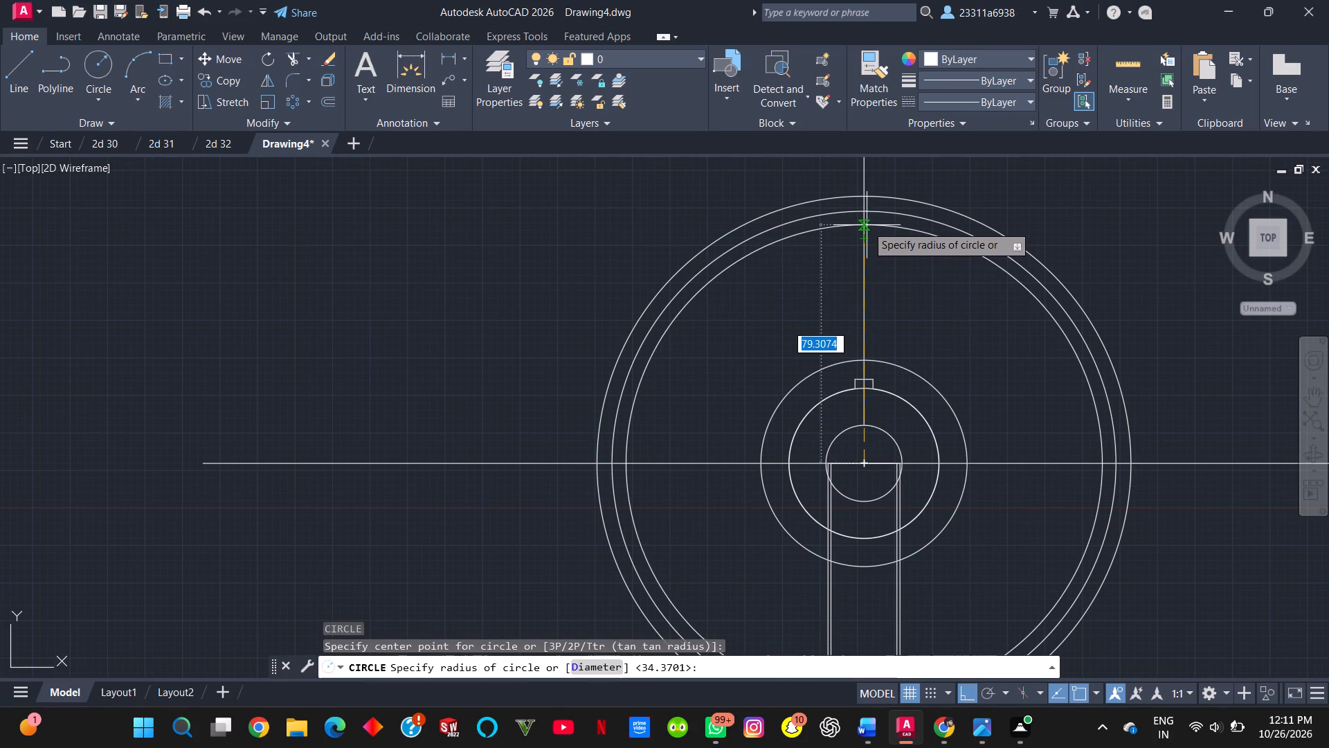
click(869, 235)
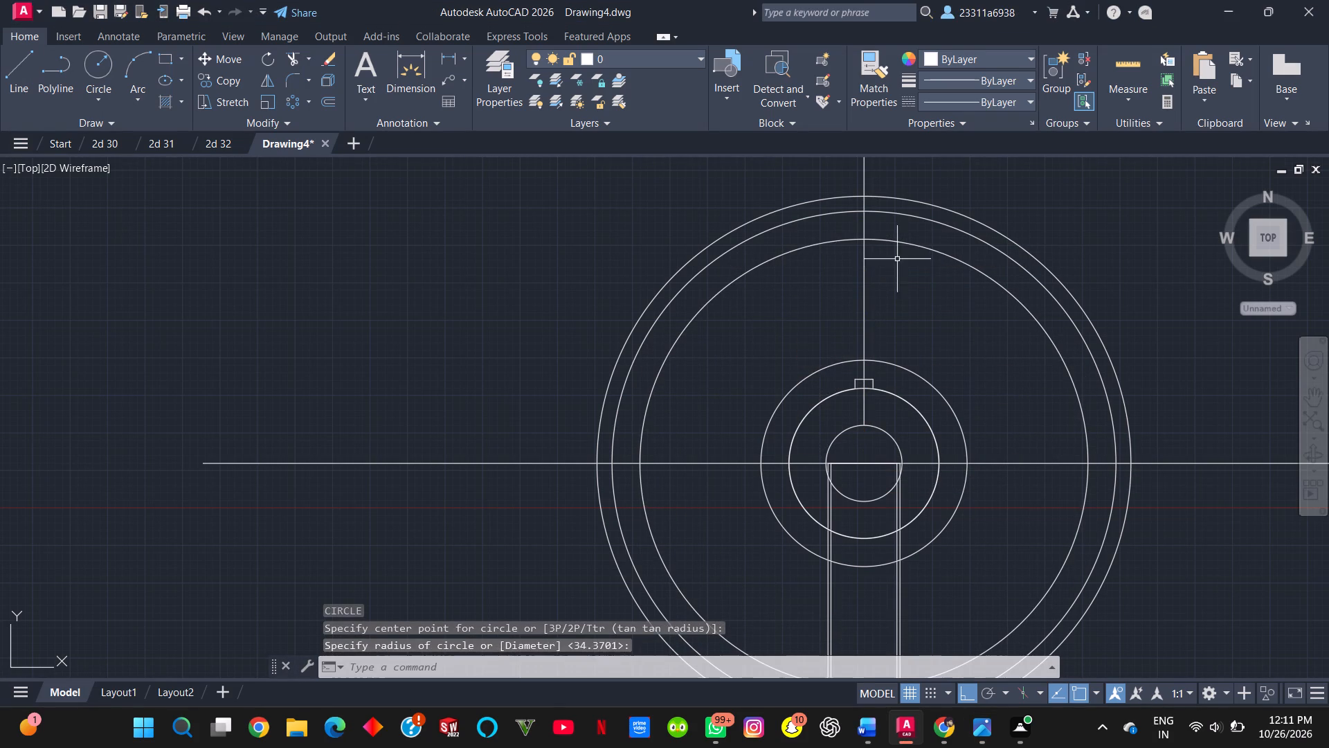
key(Escape)
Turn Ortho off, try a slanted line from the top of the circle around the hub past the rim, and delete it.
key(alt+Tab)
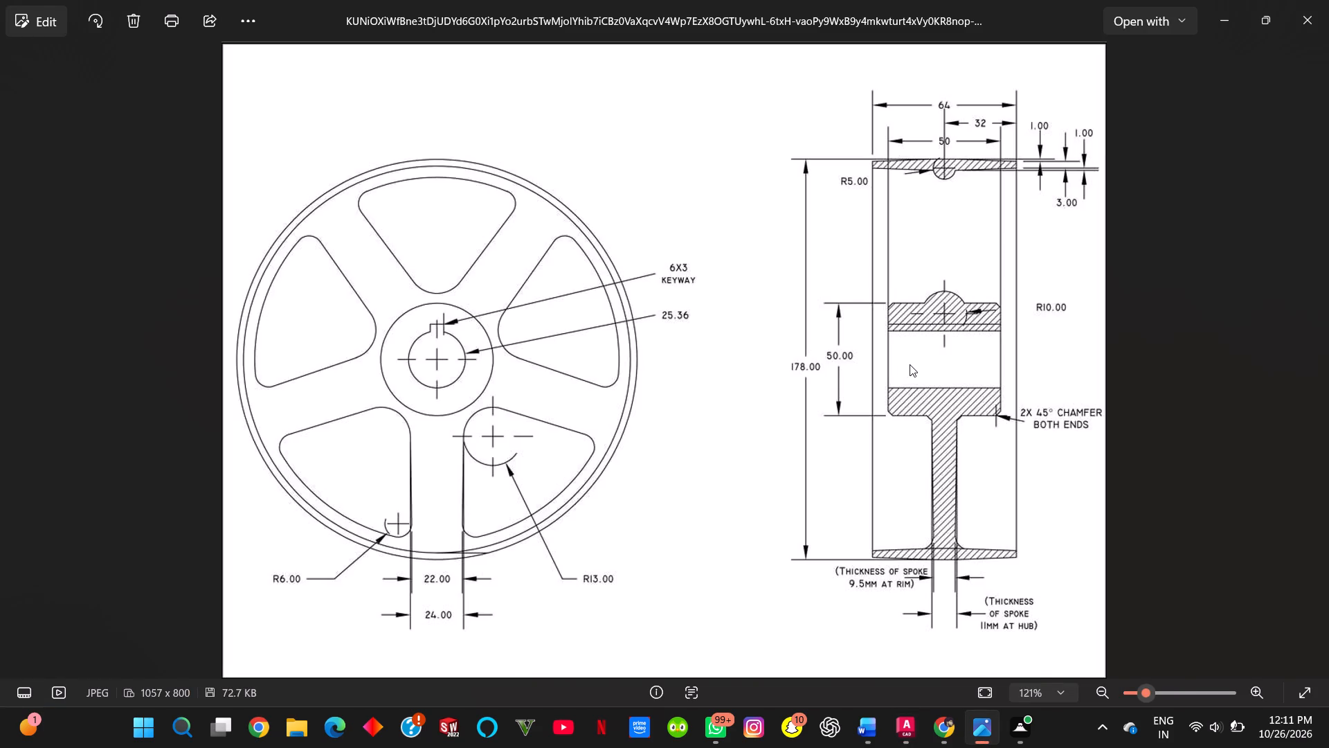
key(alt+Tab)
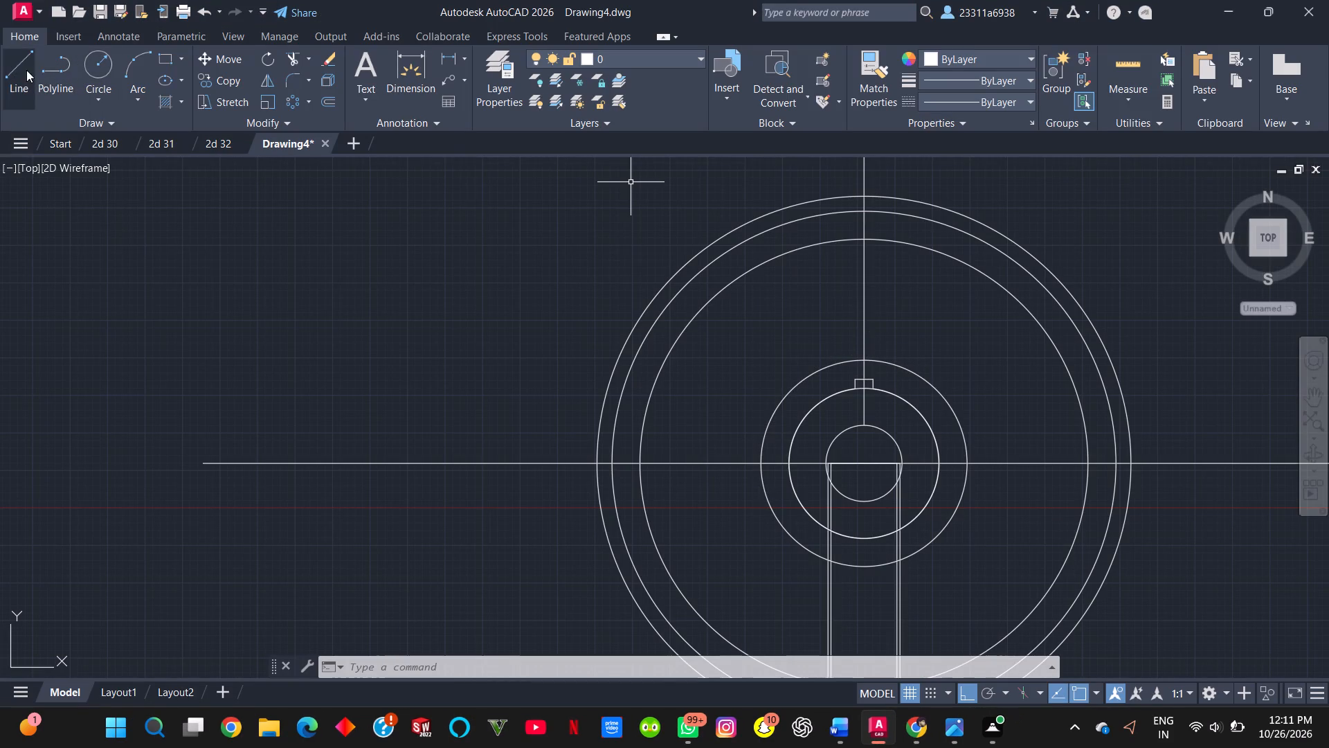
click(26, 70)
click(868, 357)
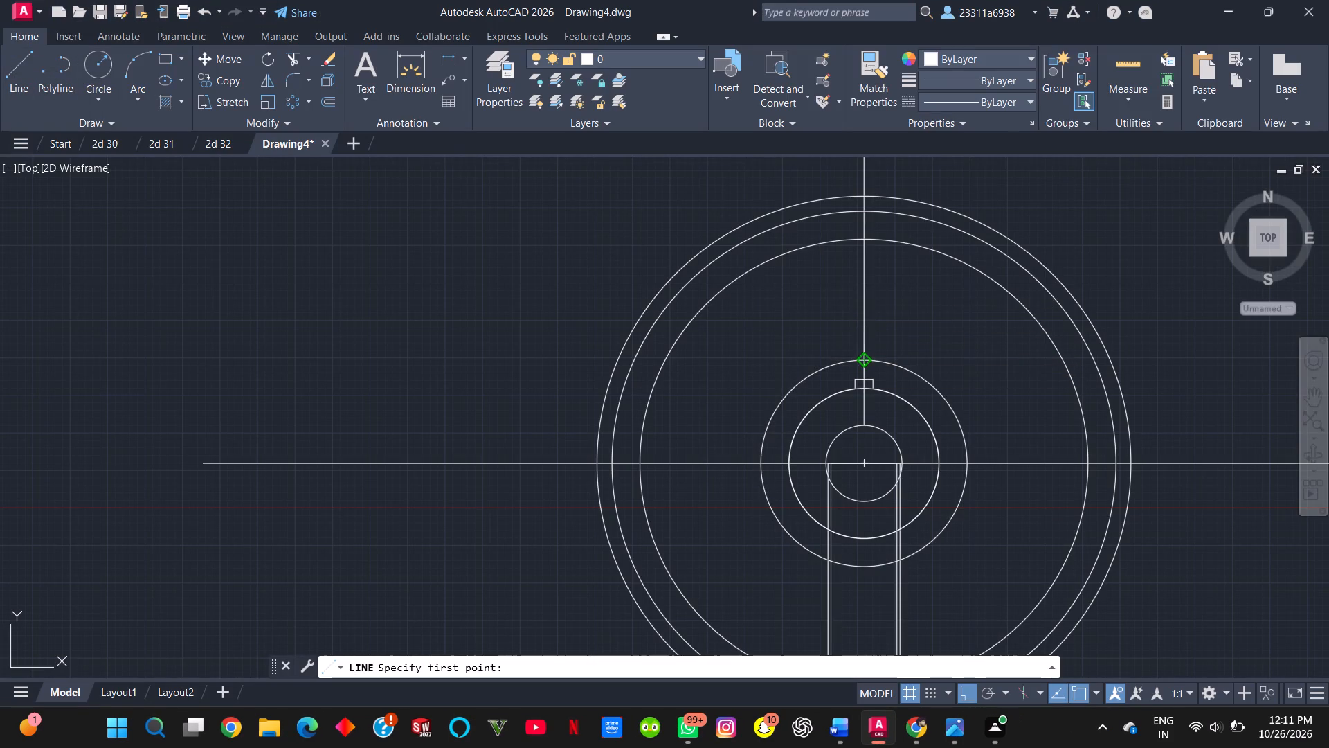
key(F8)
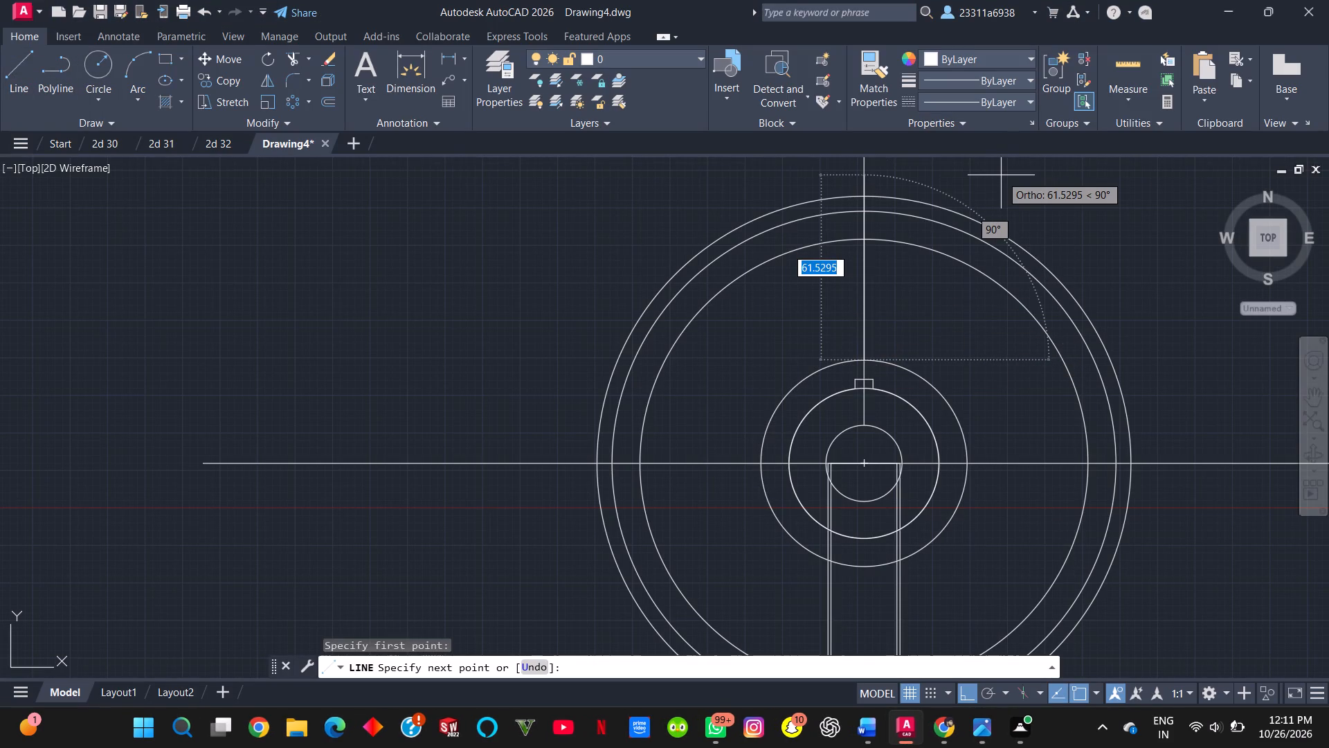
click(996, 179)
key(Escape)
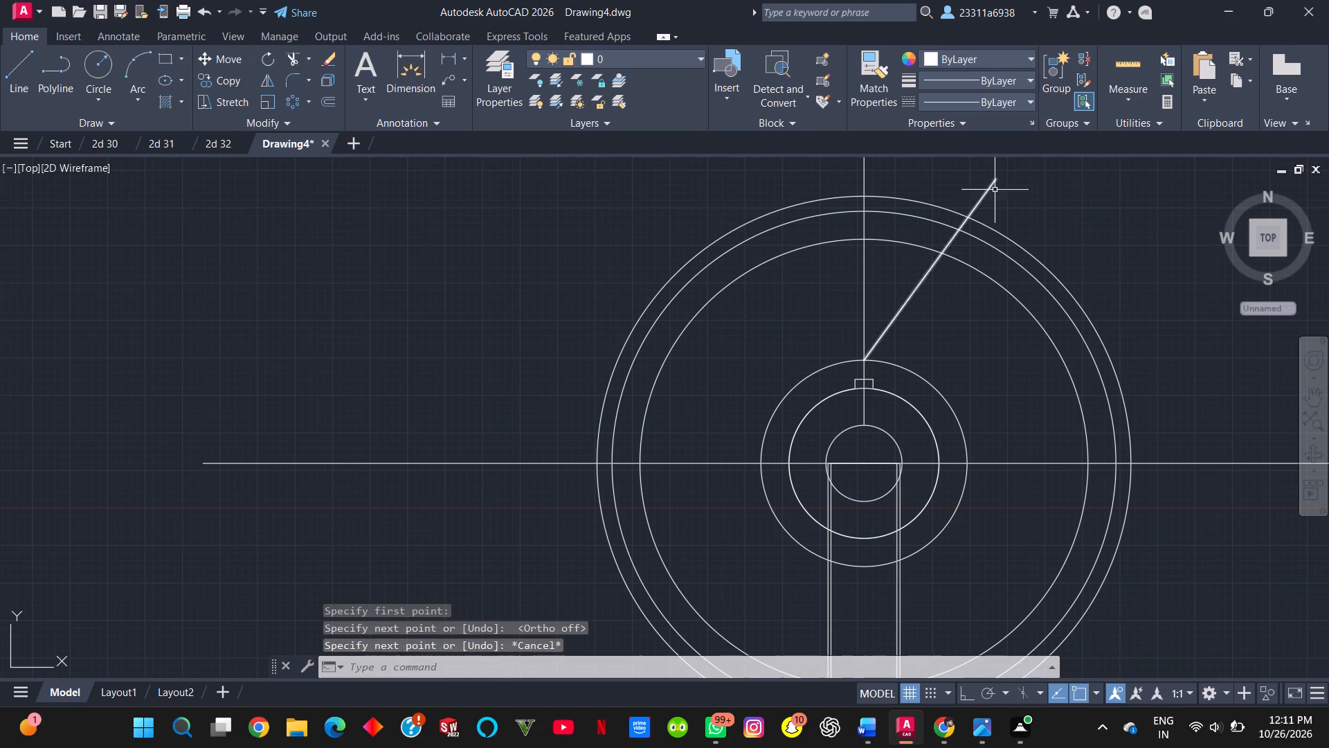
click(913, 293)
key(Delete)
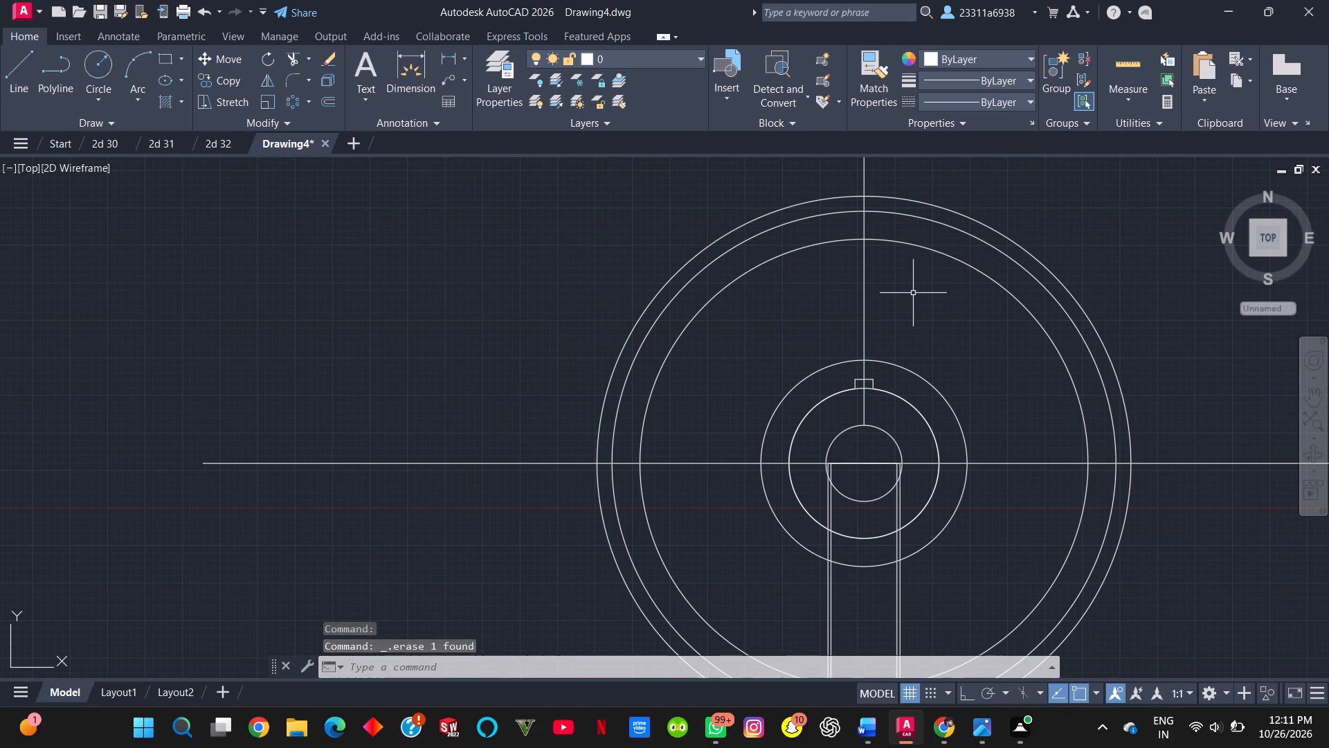
Draw a steeper slanted line from the top of the circle around the hub, up and to the right past the outer rim.
key(l)
key(Return)
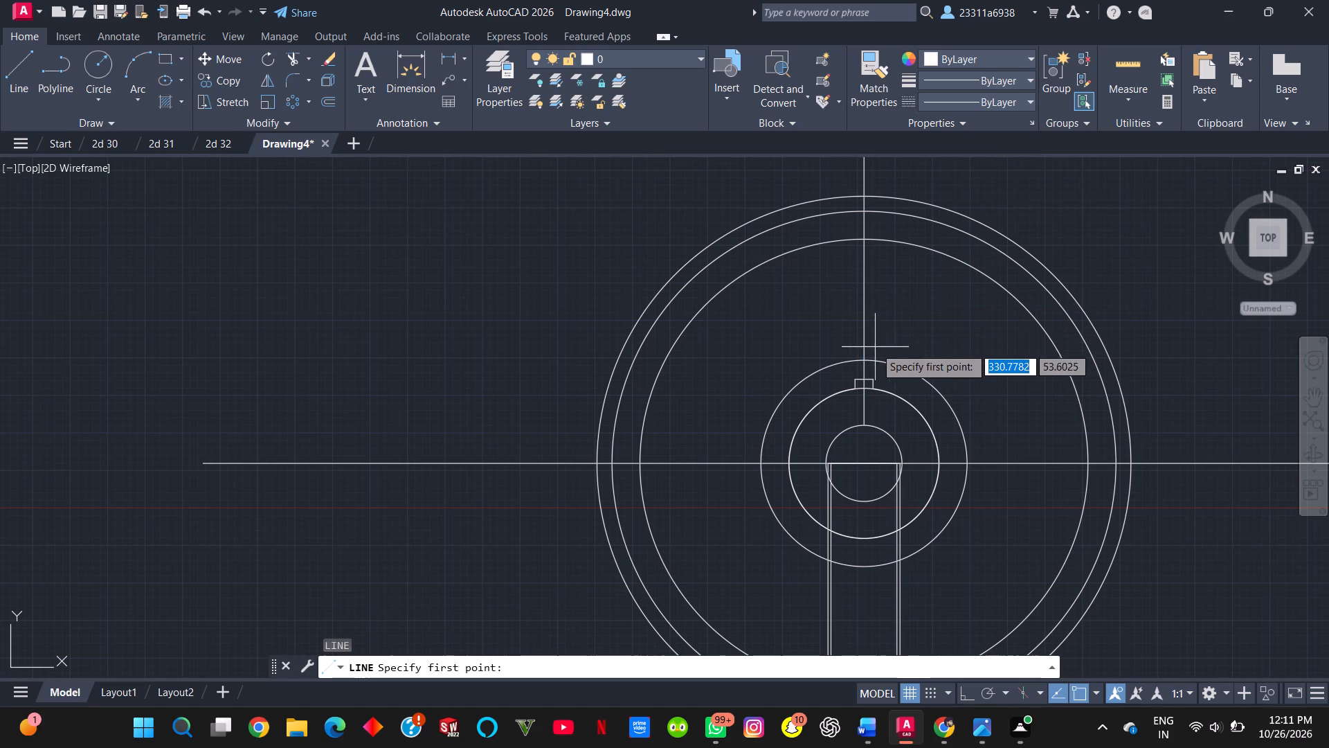
click(864, 360)
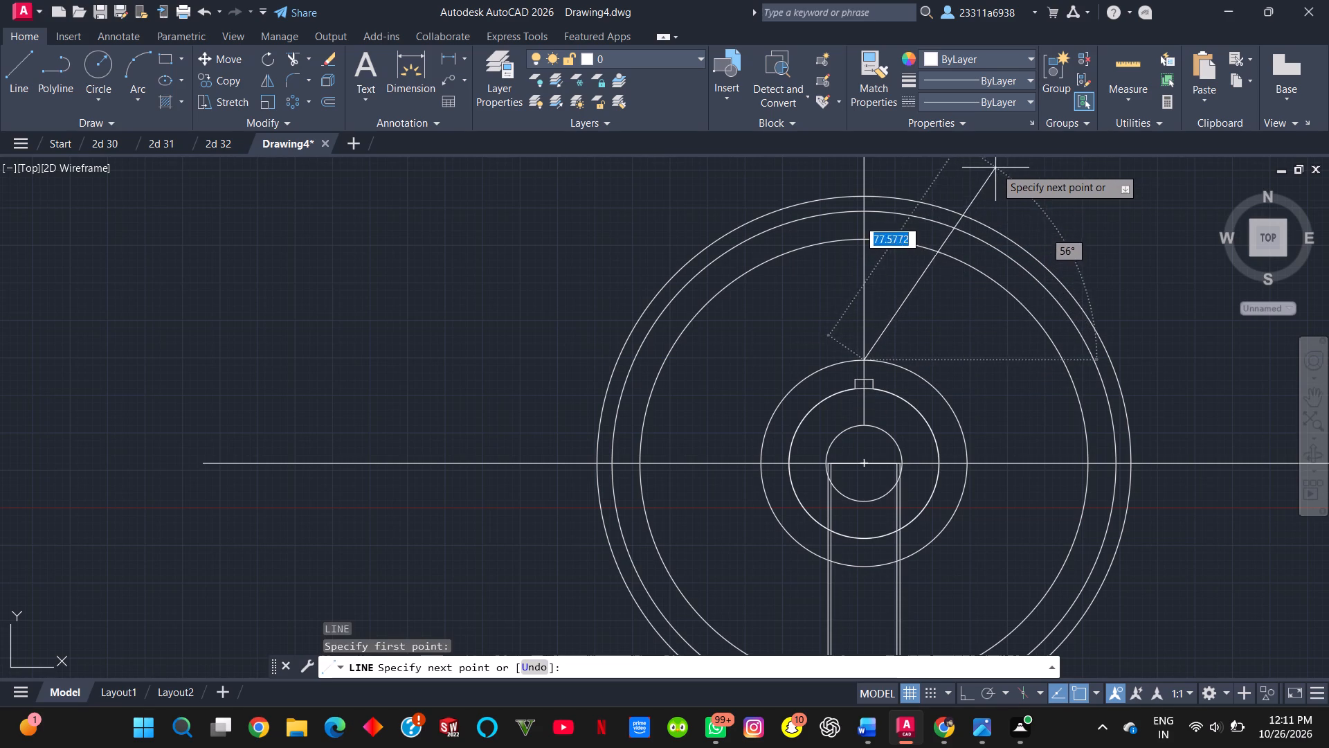
double_click(977, 163)
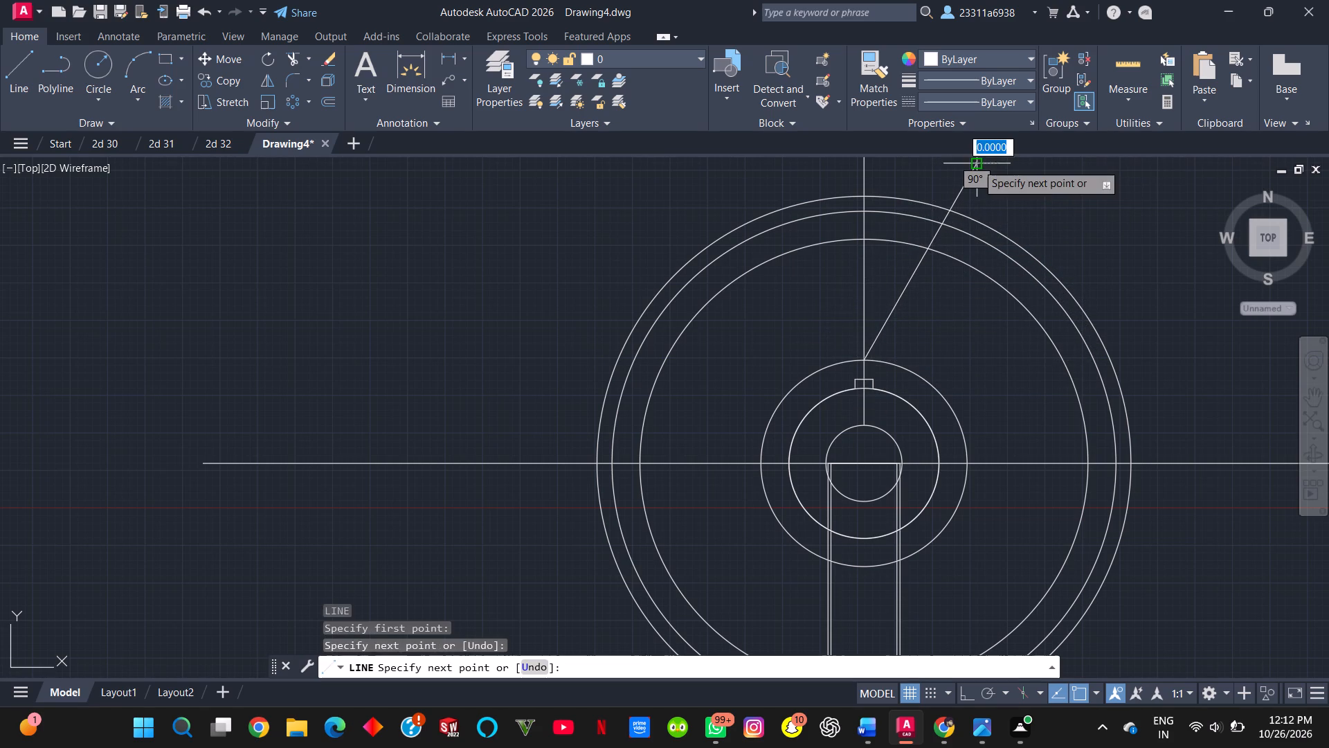
key(Escape)
Mirror the slanted line about the vertical centre line, keeping the source line, to form a V above the hub.
click(910, 282)
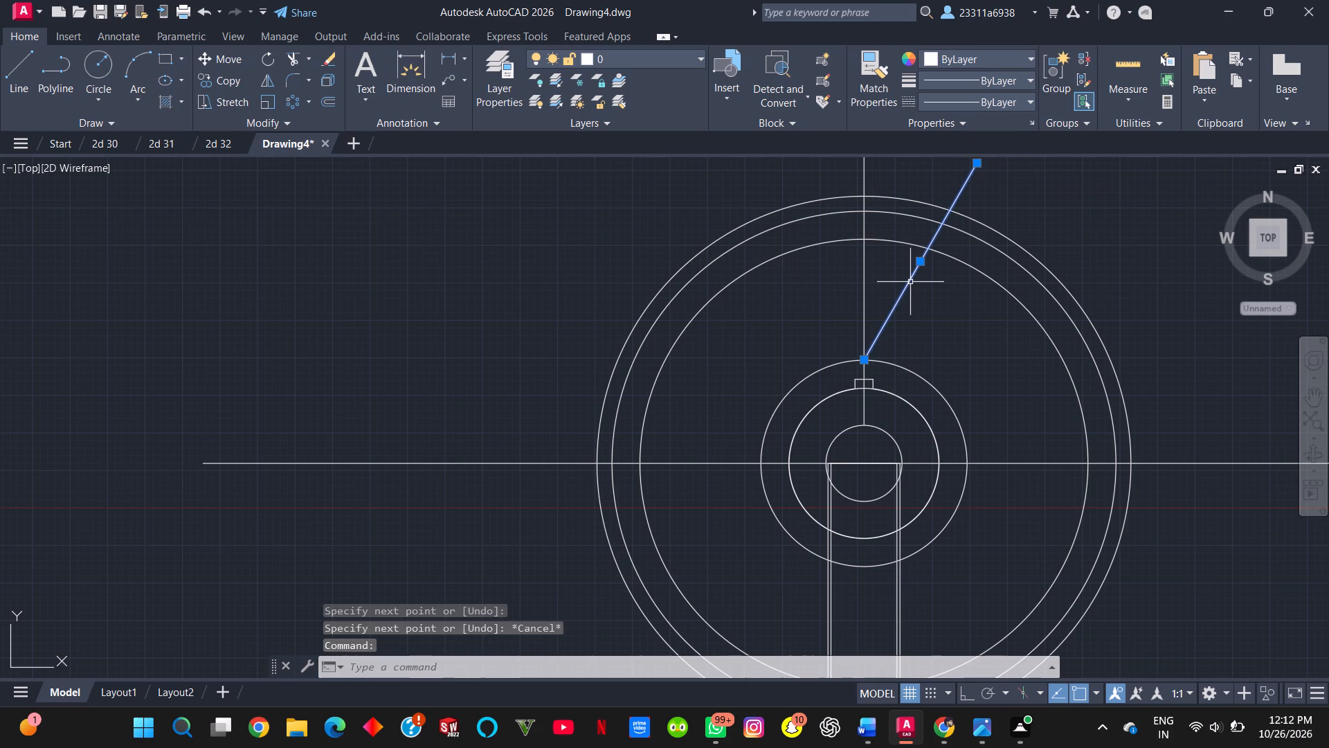
key(m)
key(i)
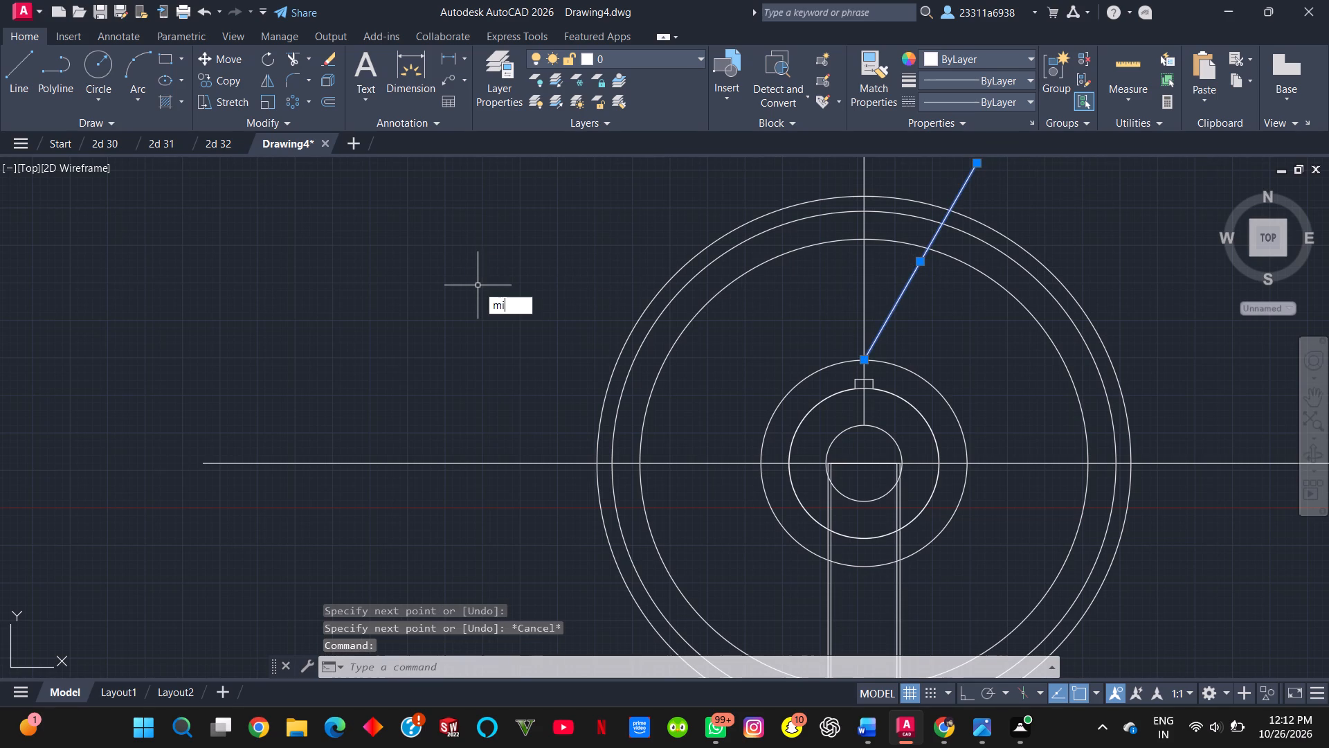
click(513, 323)
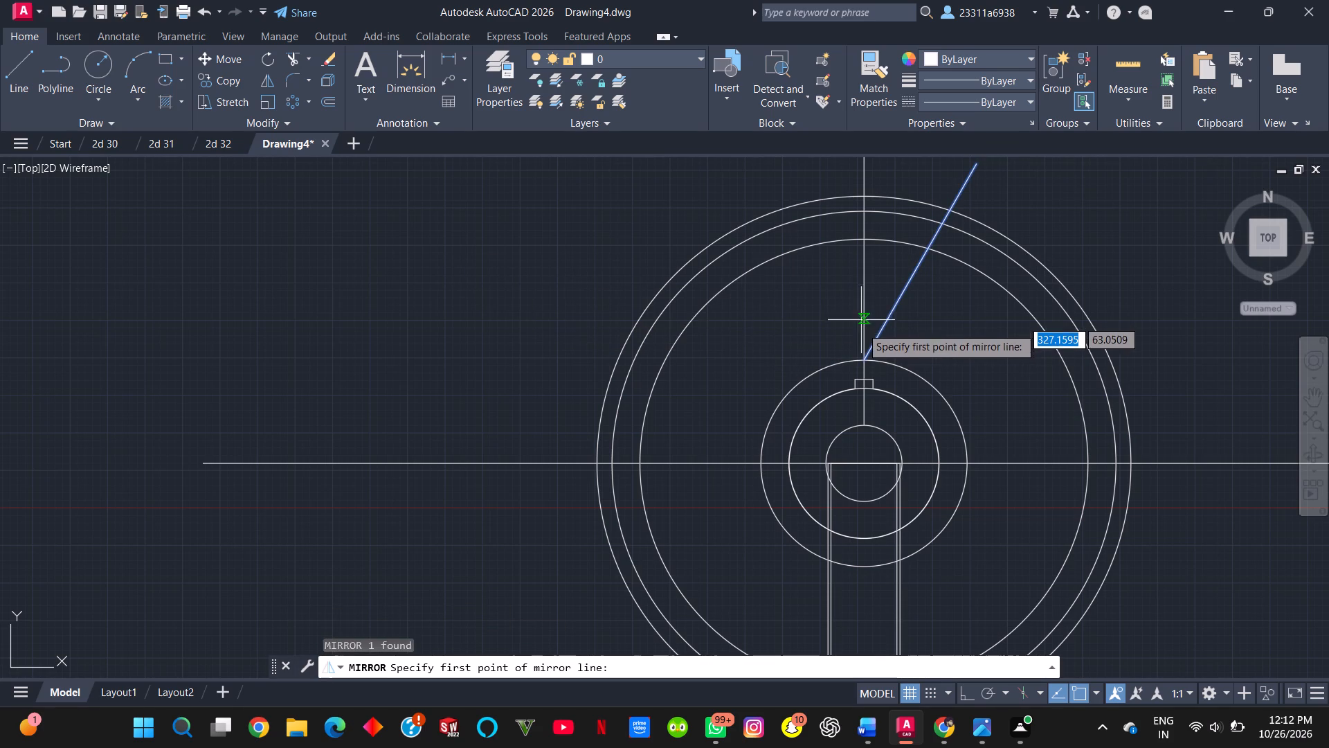
click(862, 357)
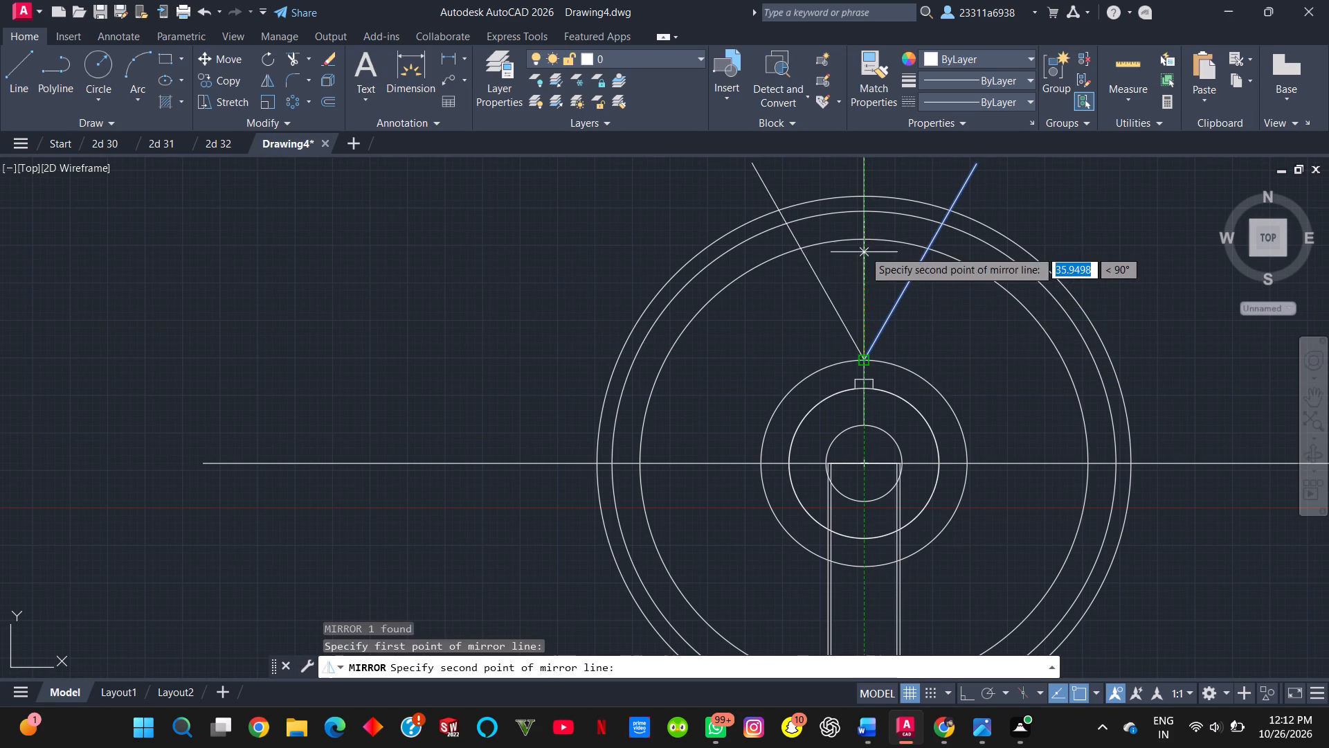
click(862, 238)
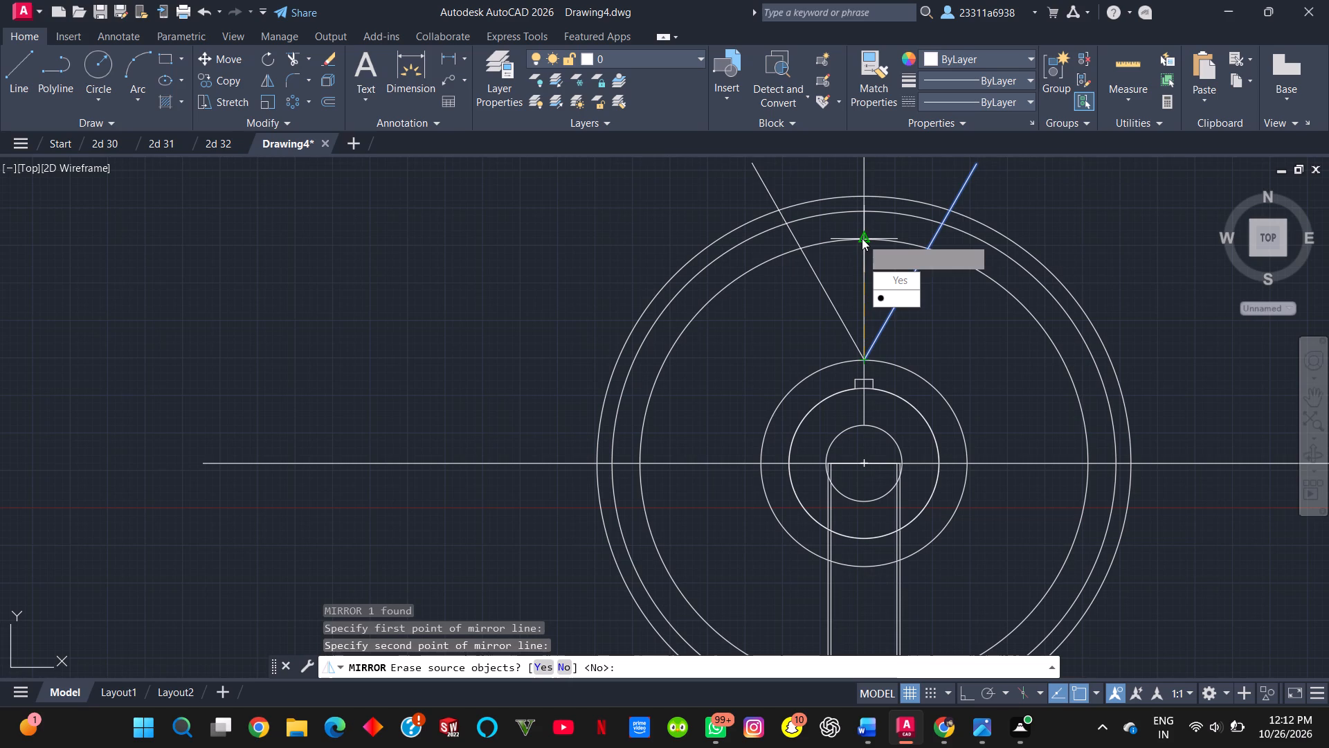
drag(880, 301, 862, 238)
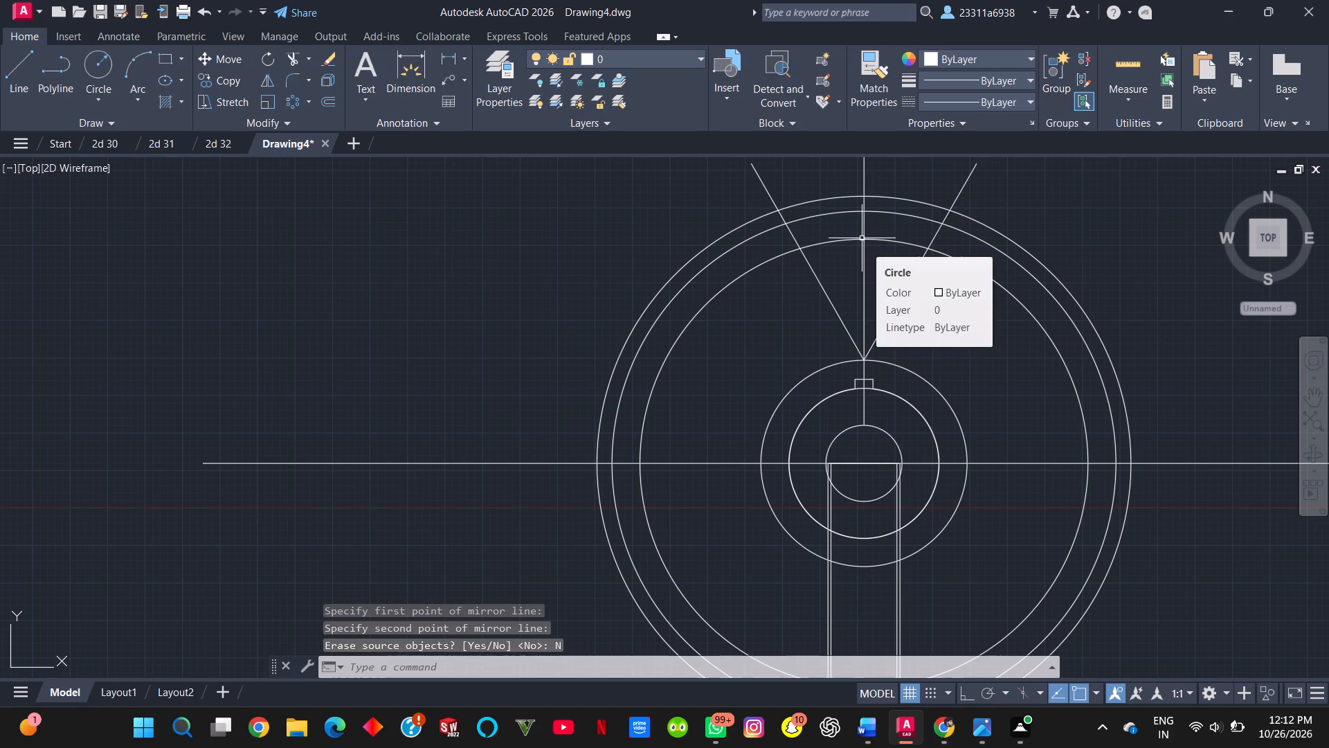
key(Escape)
Fillet the bottom vertex of the V above the hub with radius 6, using the multiple option.
key(alt+Tab)
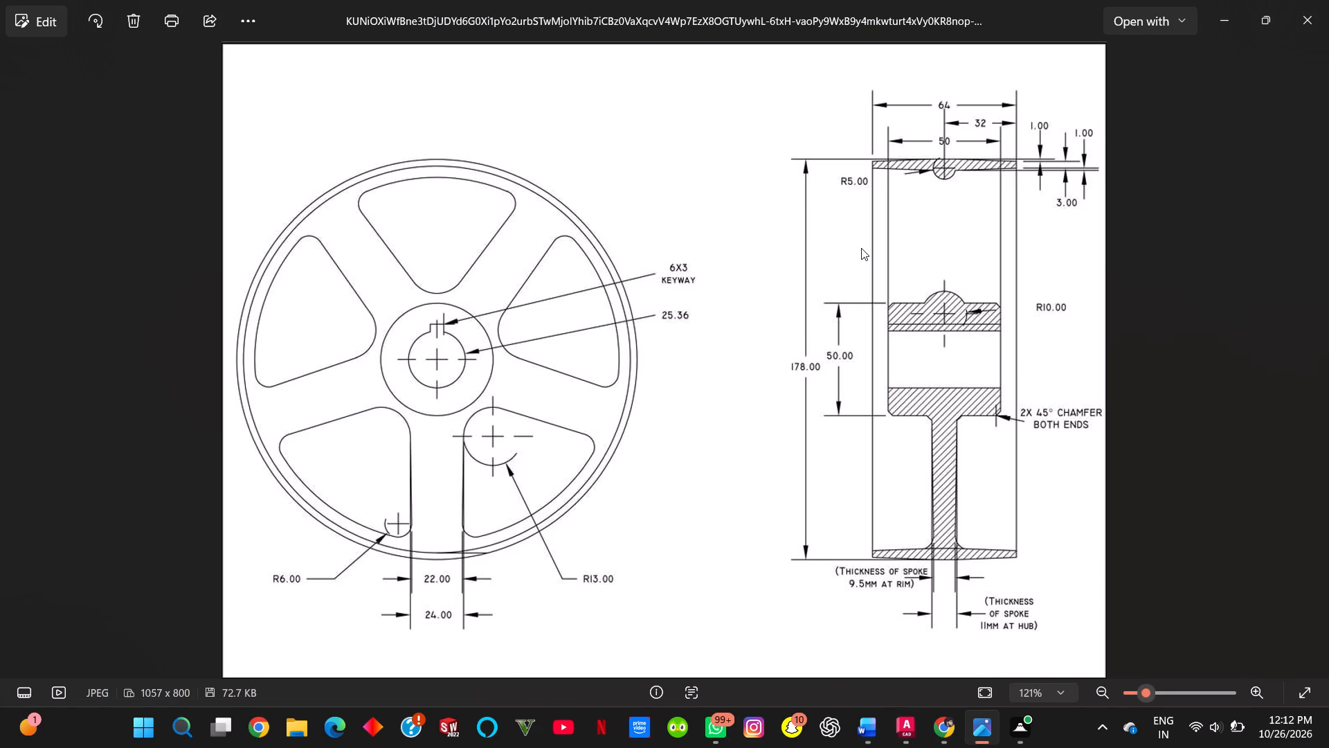
key(alt+Tab)
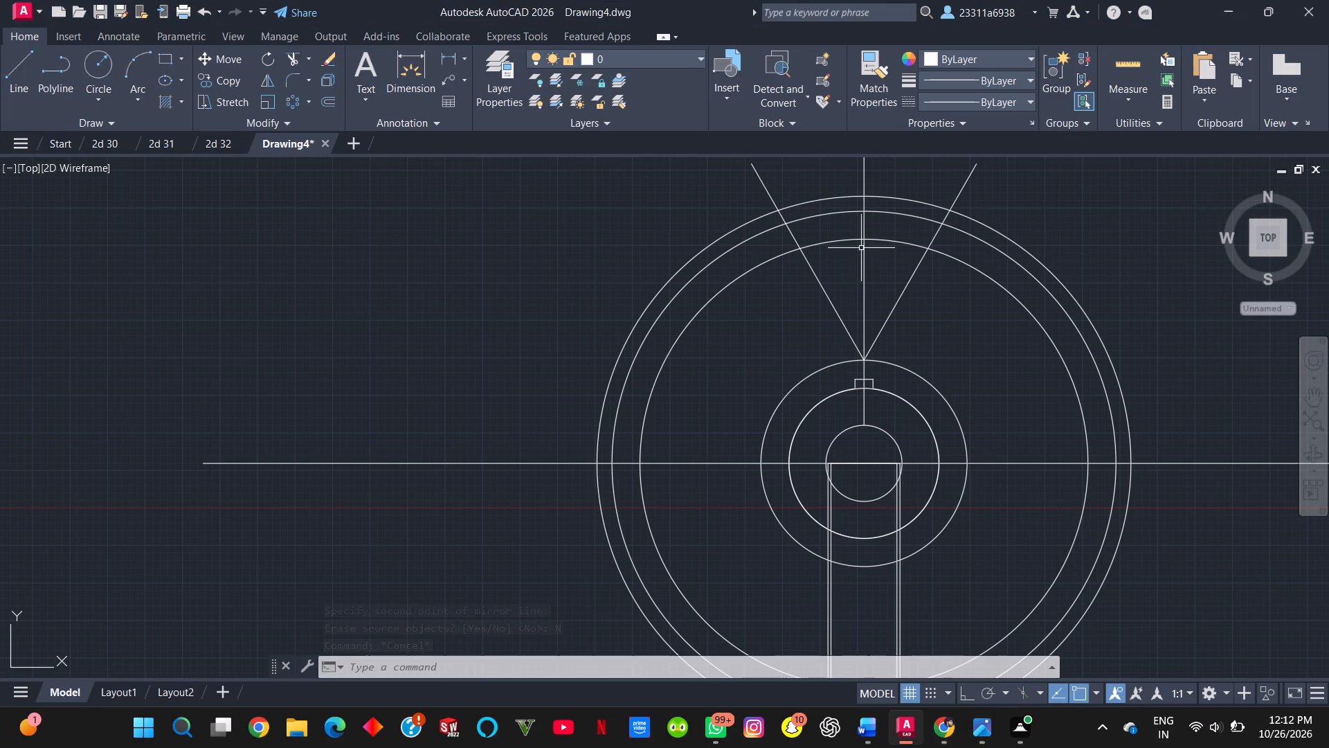
key(f)
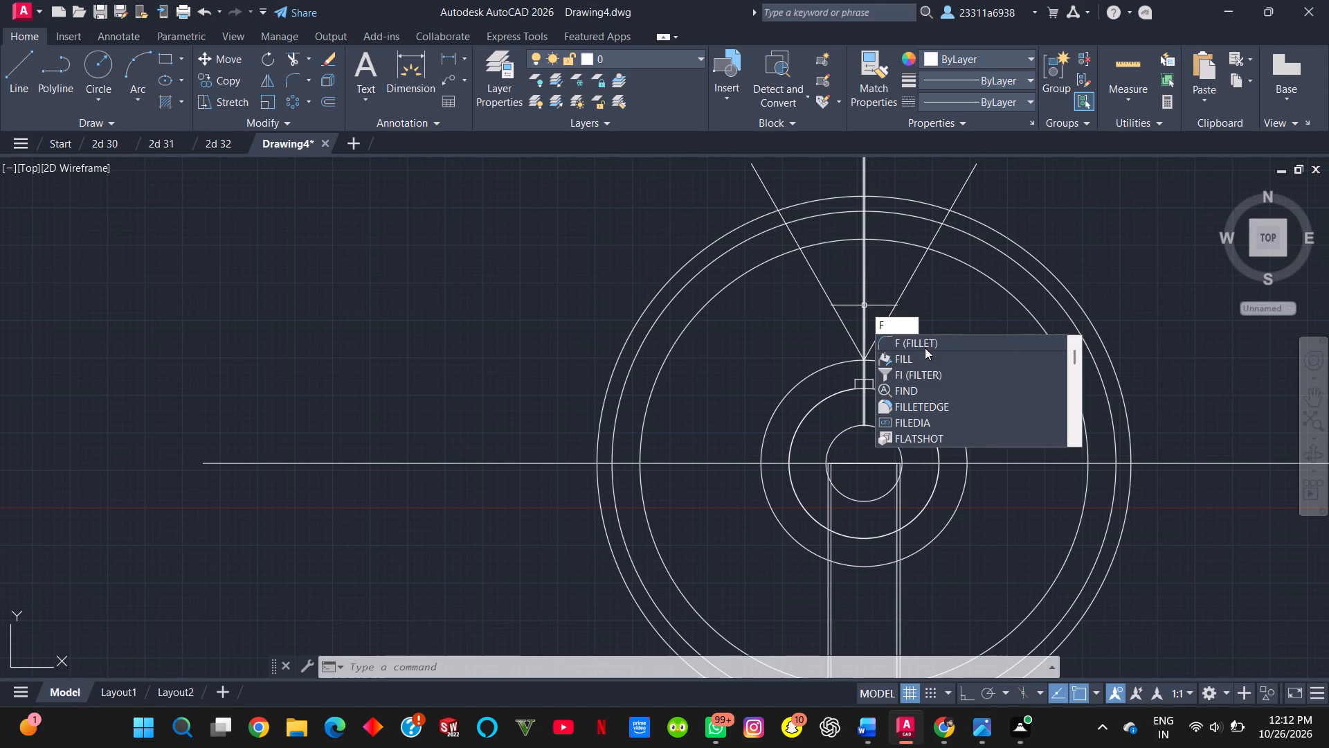
click(925, 348)
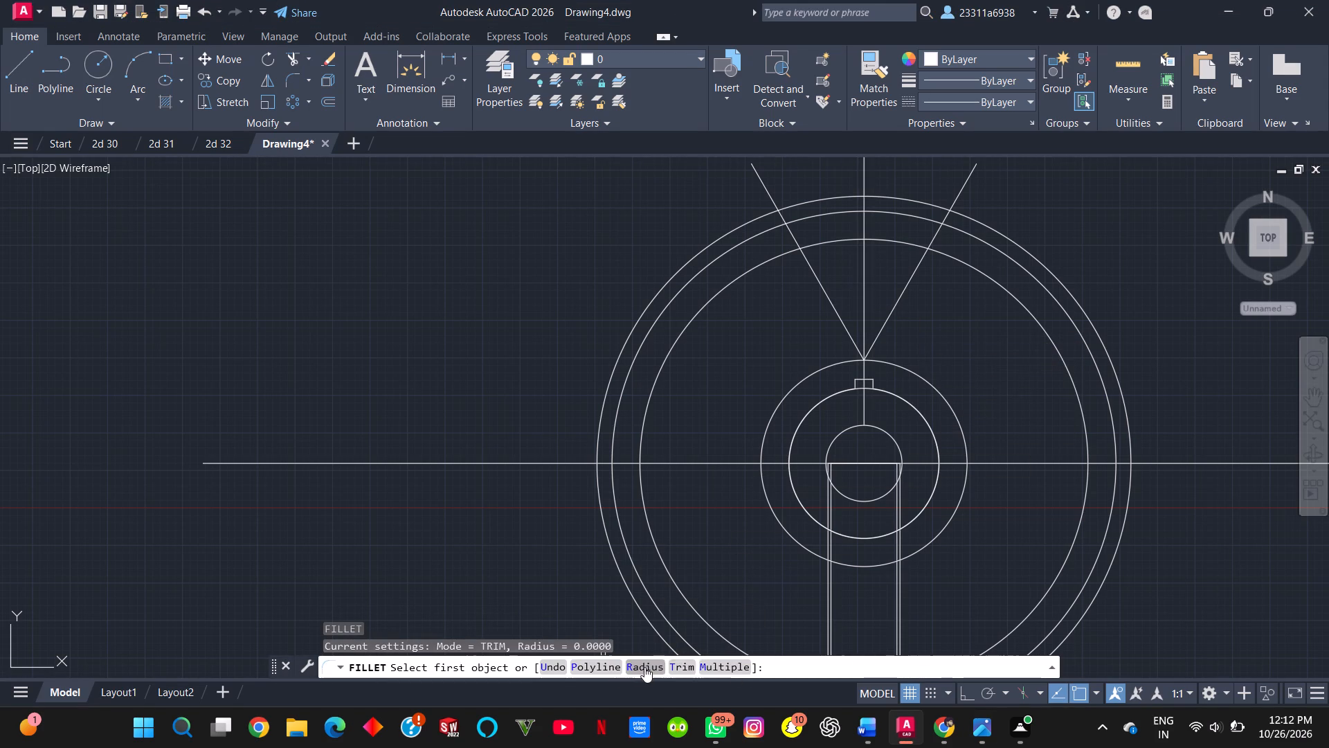
click(644, 667)
key(6)
key(Return)
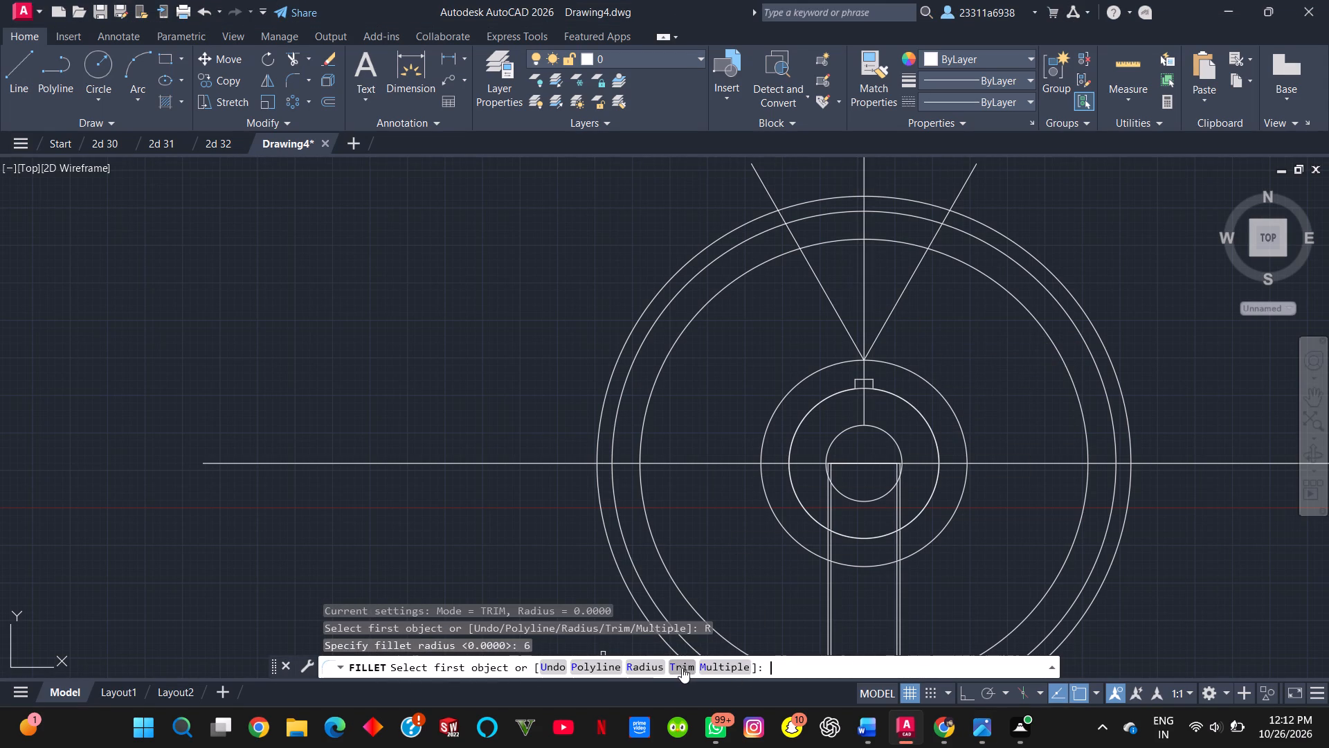
click(718, 664)
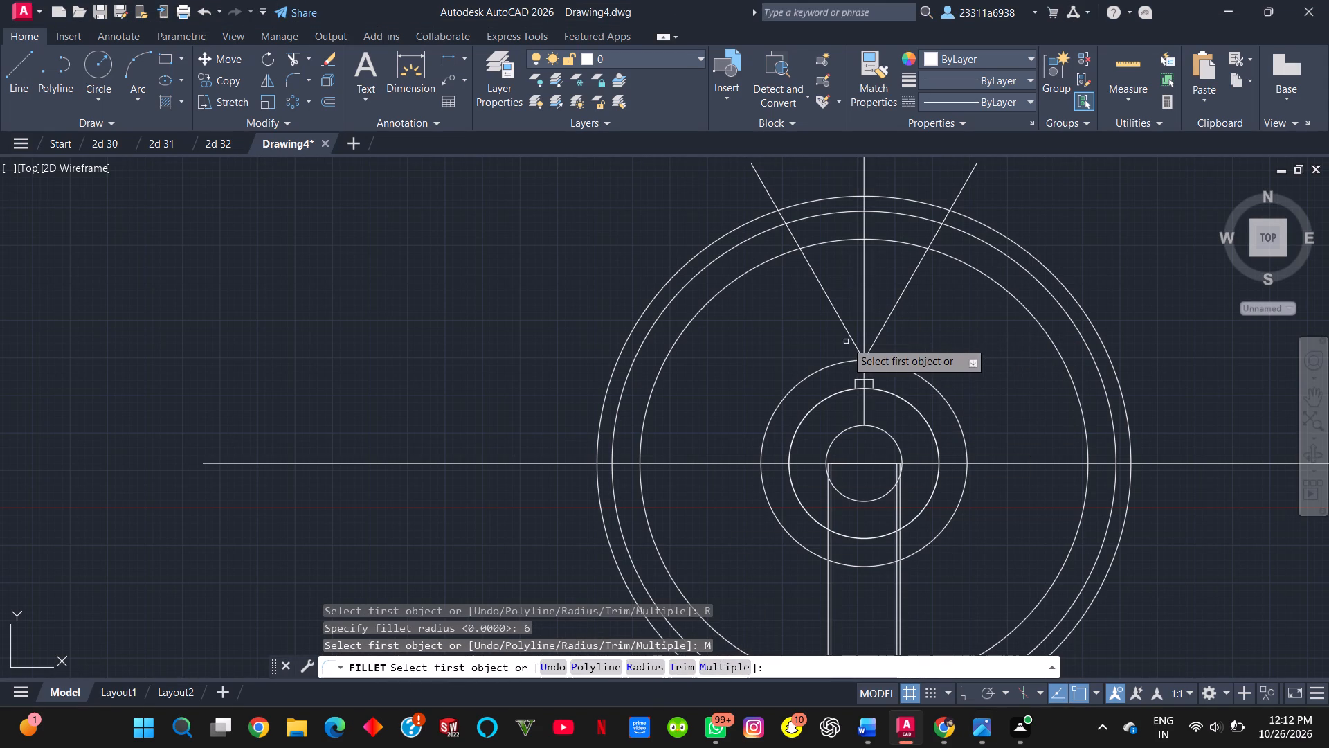
click(850, 340)
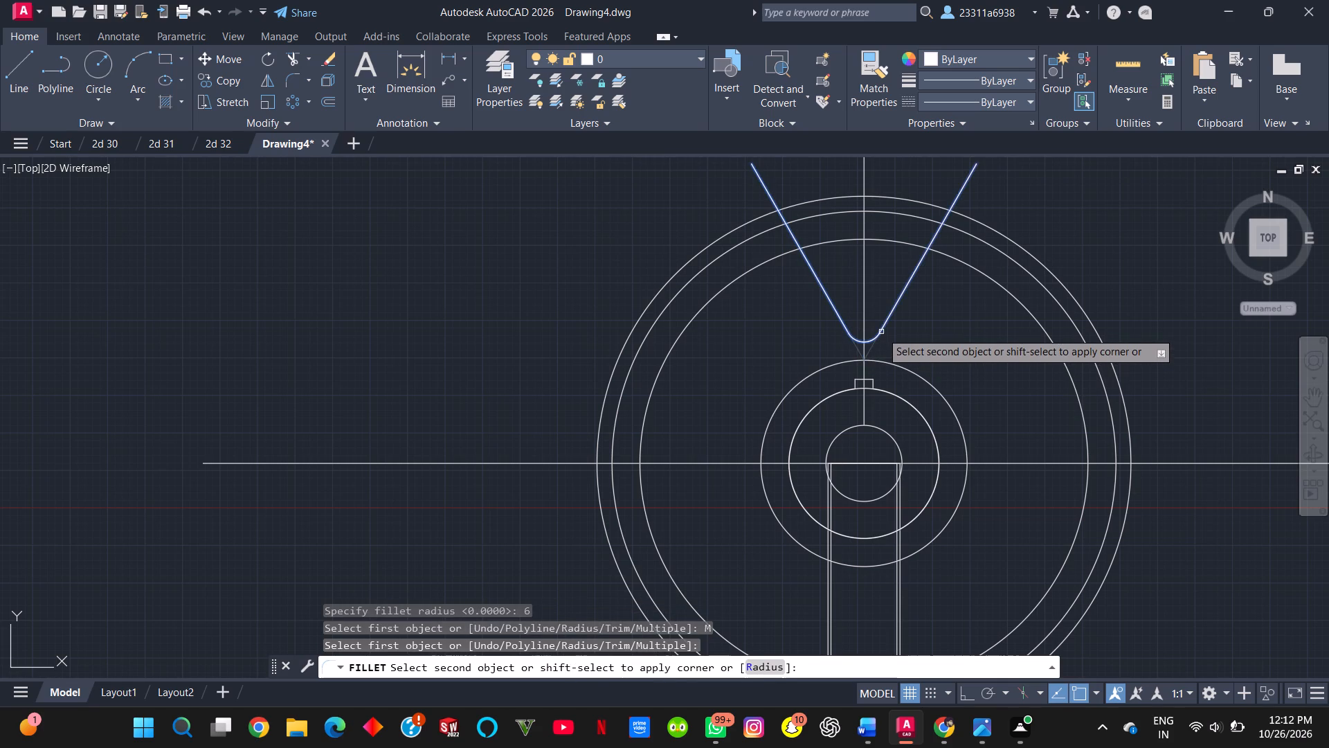
click(881, 332)
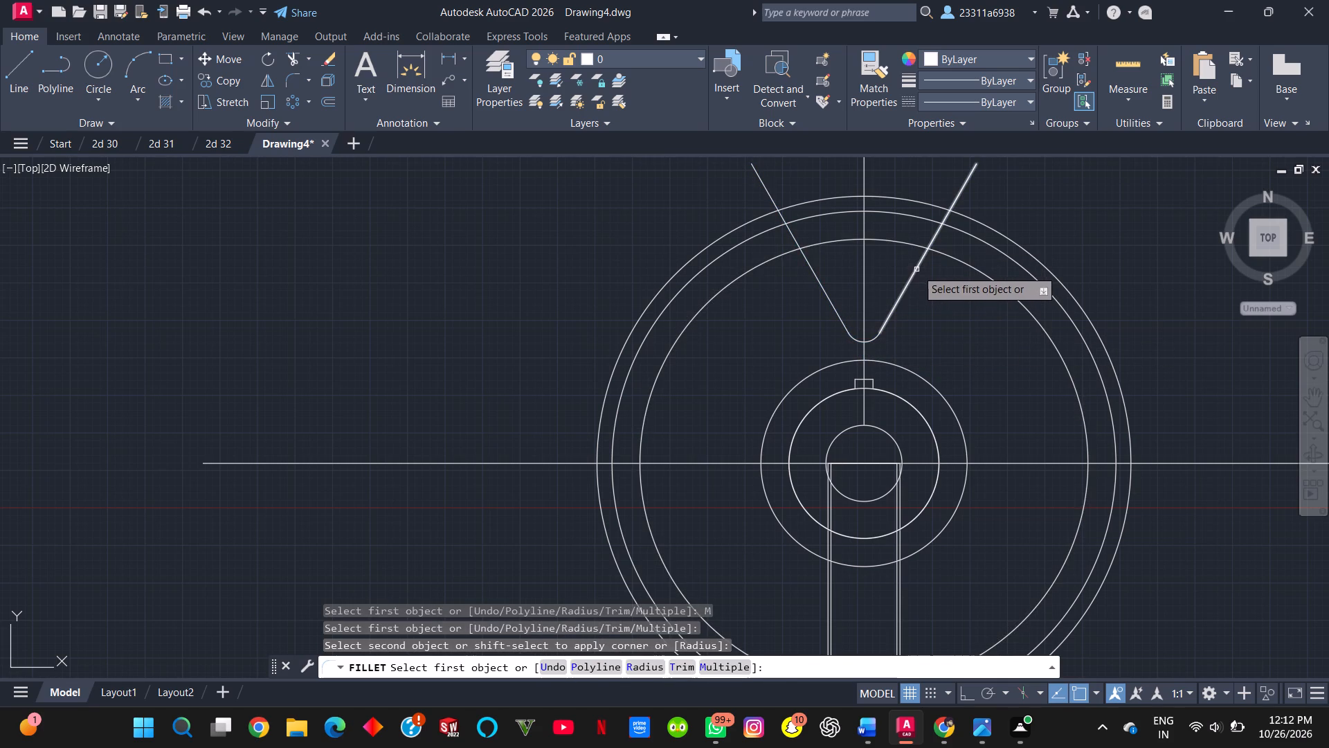
Fillet both upper corners where the V's slanted lines meet the innermost rim circle, using the same radius 6.
click(915, 269)
click(900, 244)
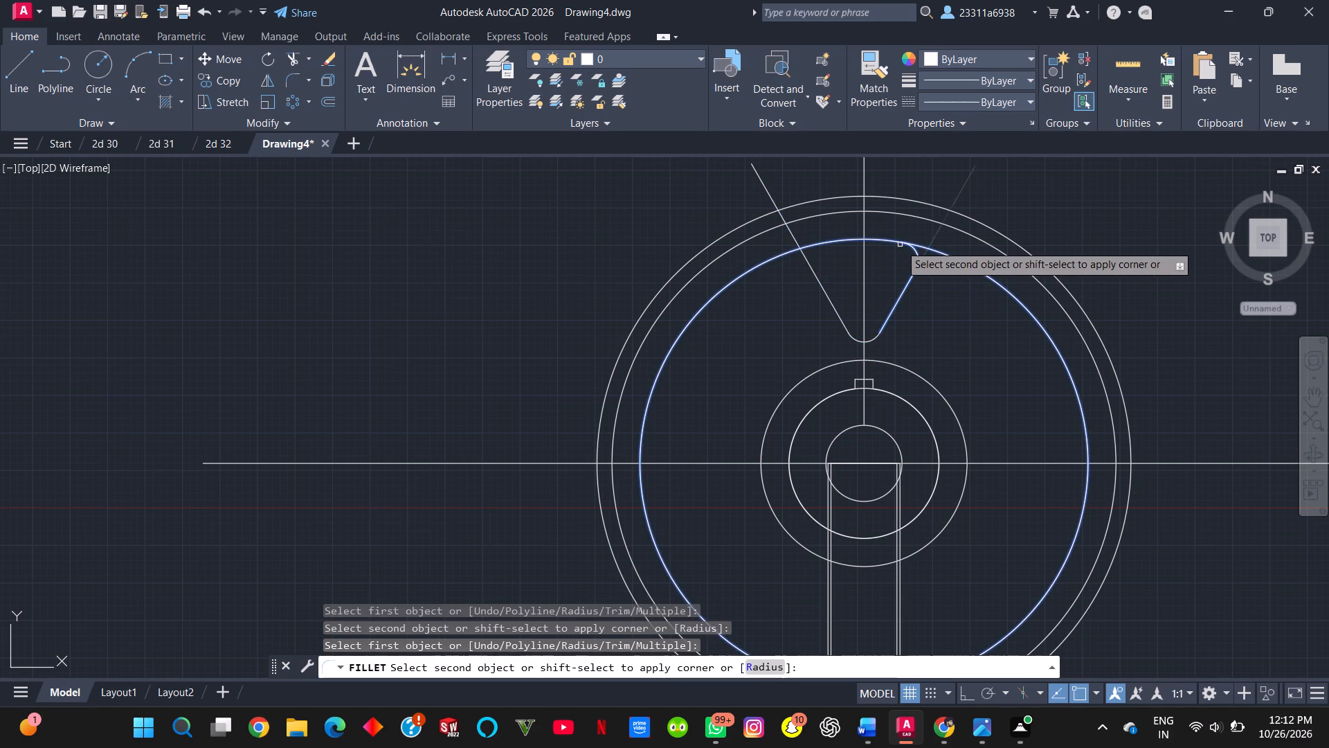
click(818, 278)
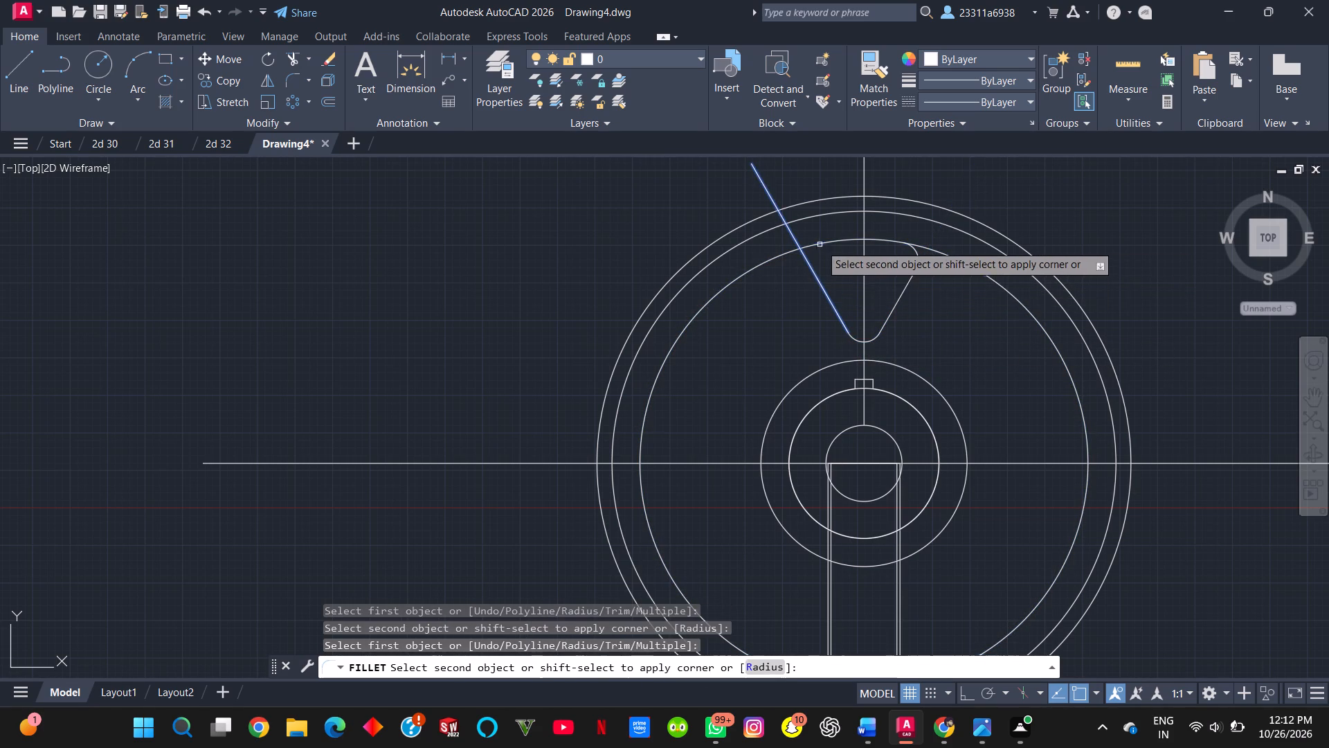
click(820, 244)
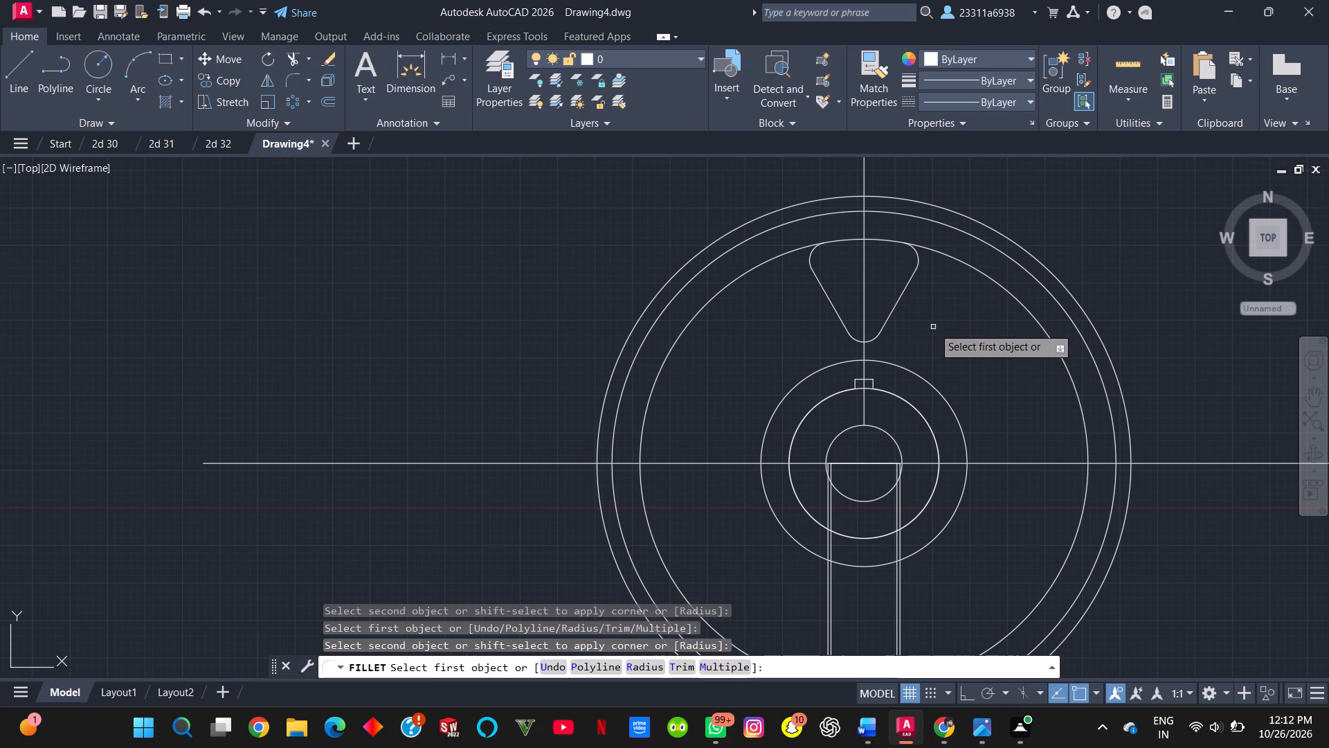
key(Escape)
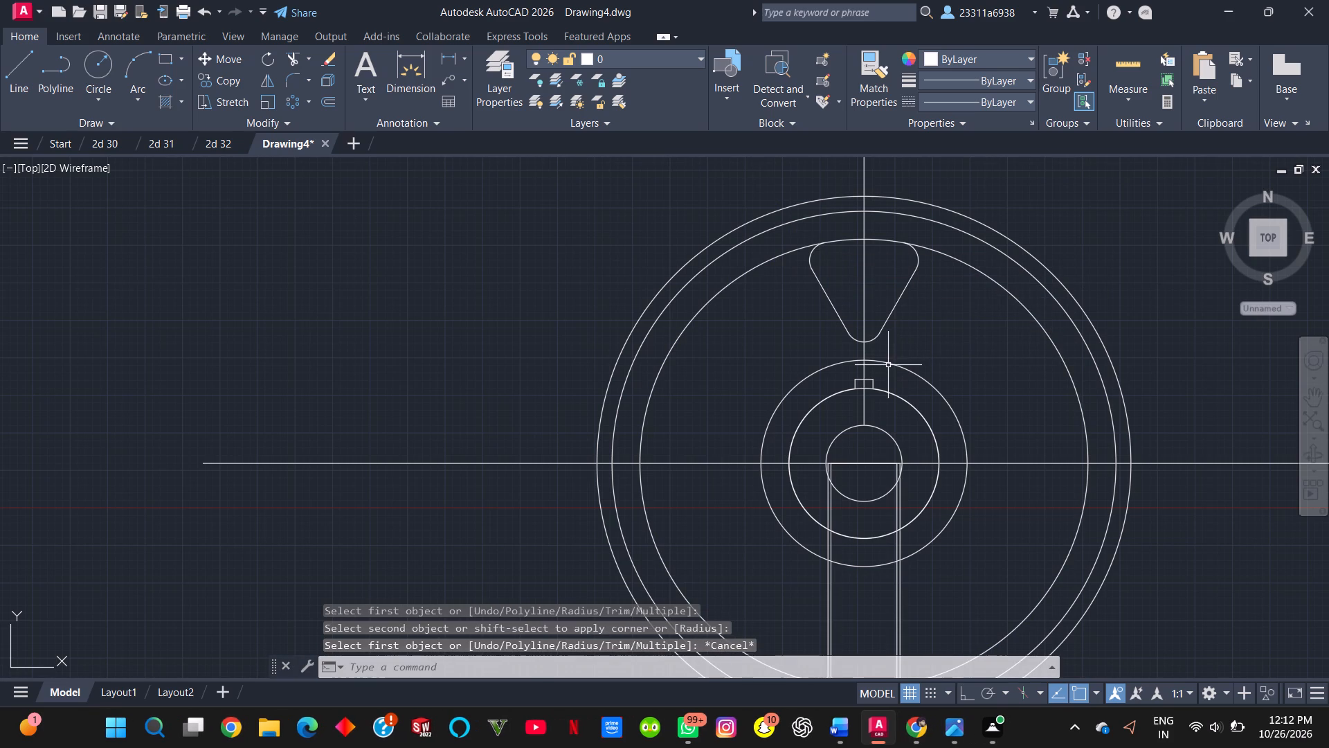
Delete the construction circle around the hub and the small bore circle at the pulley's centre.
click(890, 364)
key(Delete)
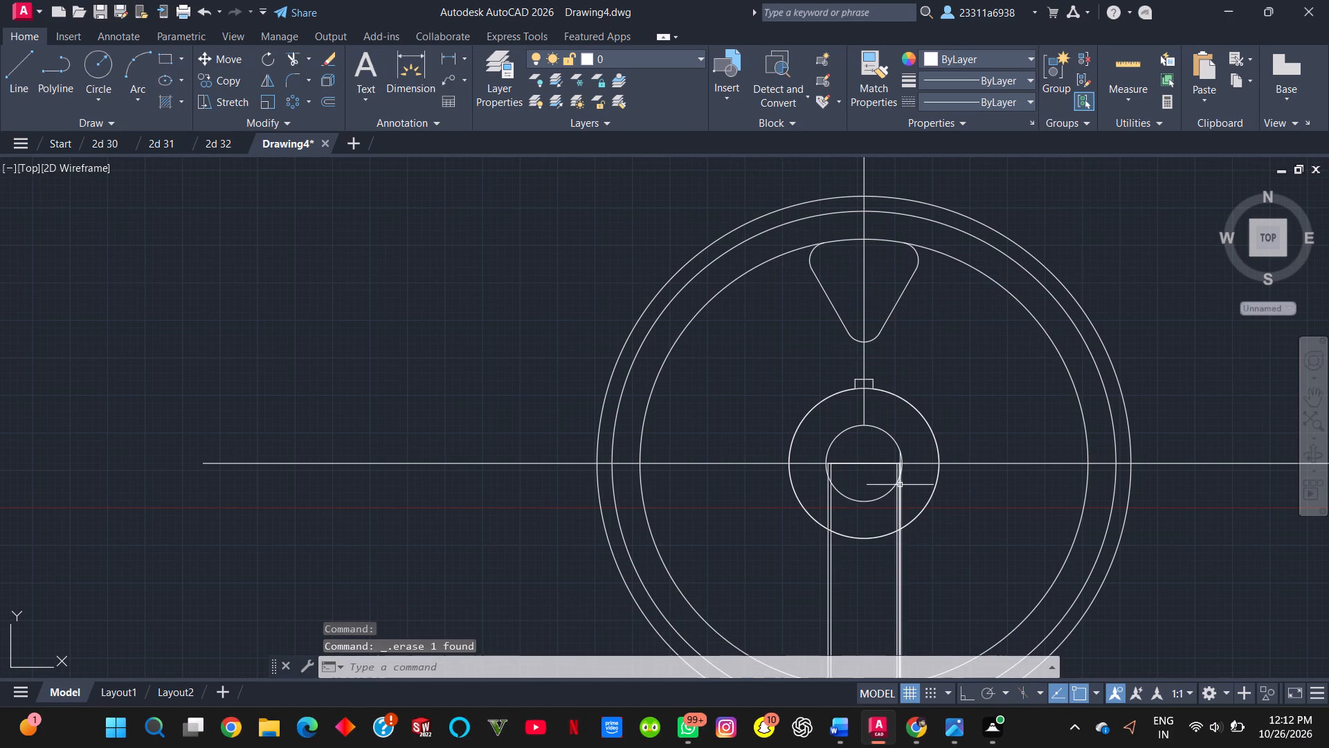
click(851, 498)
key(Delete)
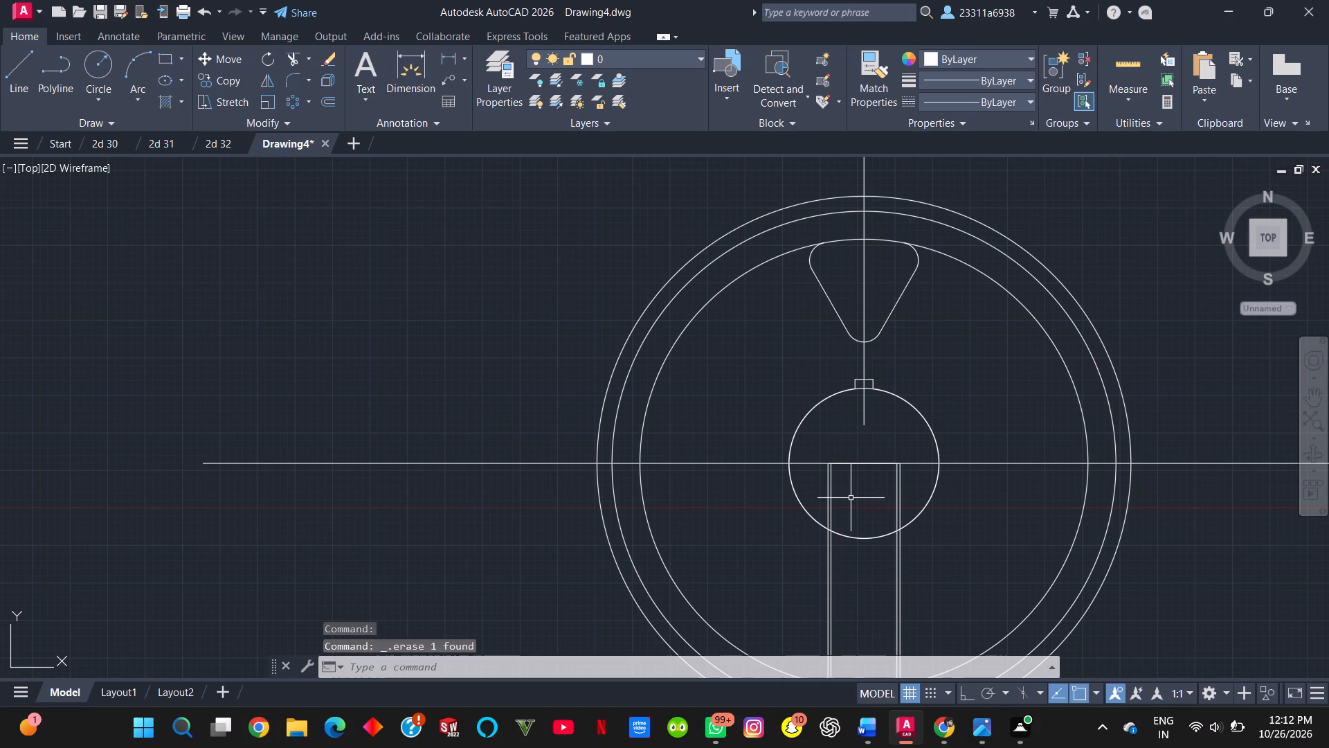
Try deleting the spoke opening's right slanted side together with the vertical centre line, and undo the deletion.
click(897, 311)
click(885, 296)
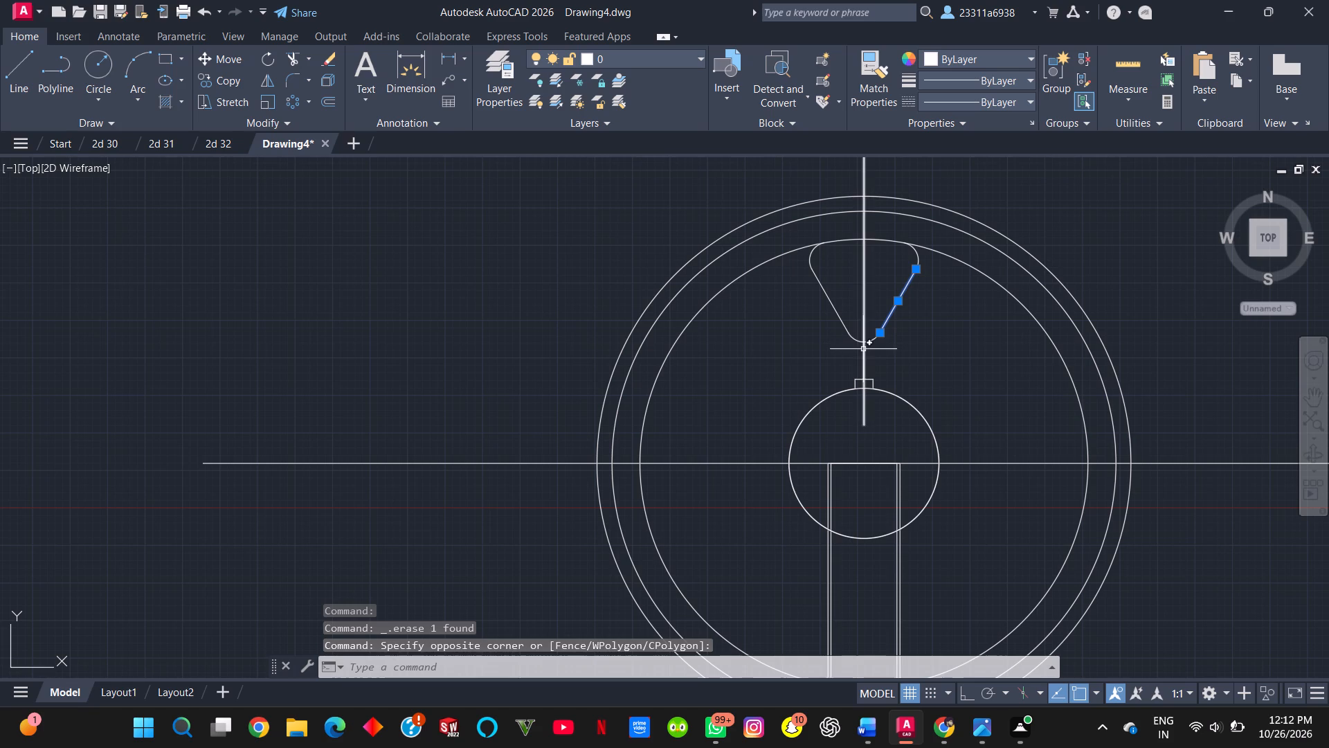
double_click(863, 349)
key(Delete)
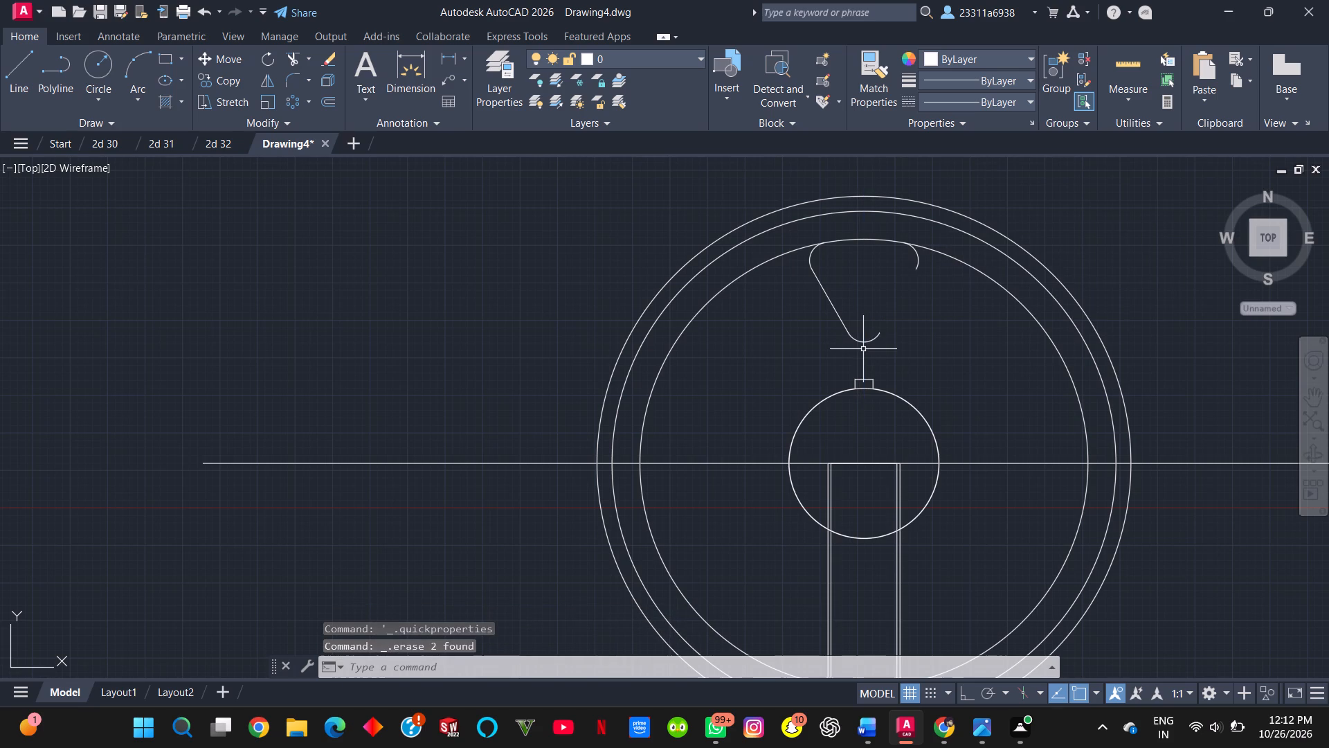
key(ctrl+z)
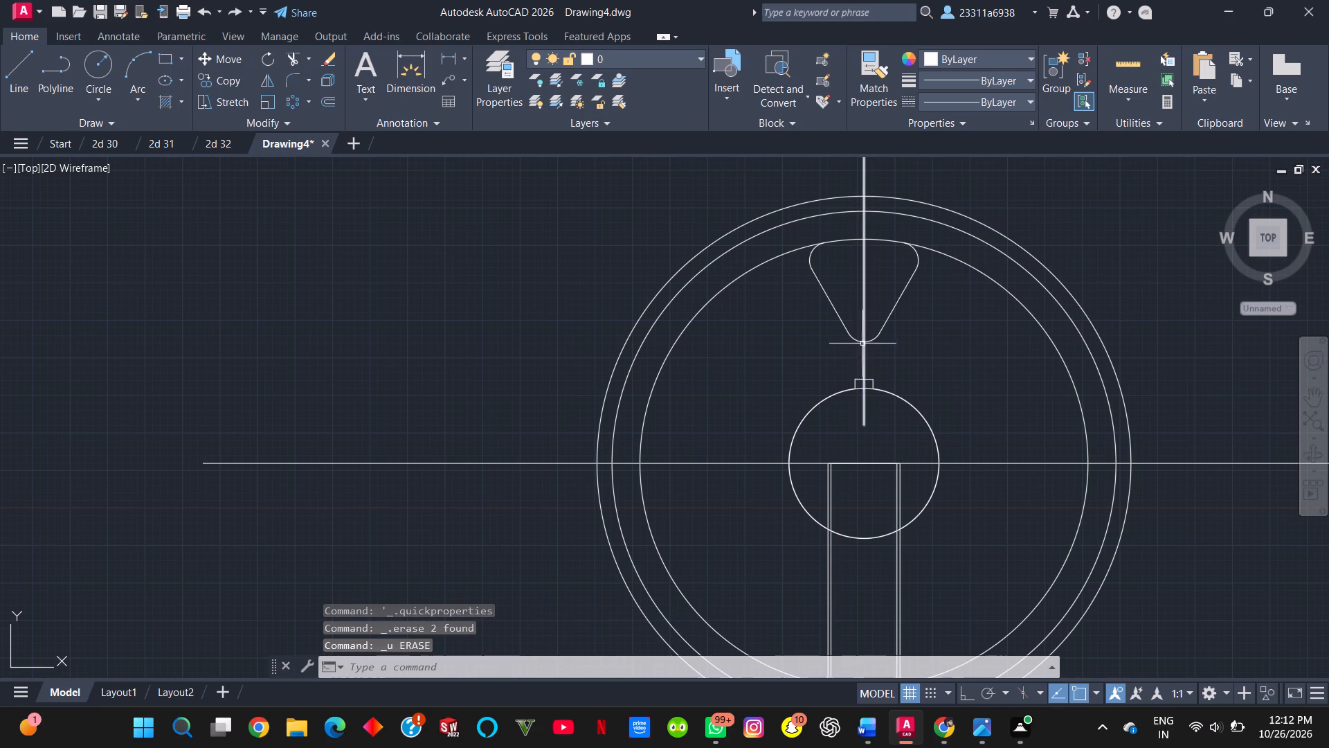
Delete only the vertical centre line running through the top spoke opening.
click(863, 362)
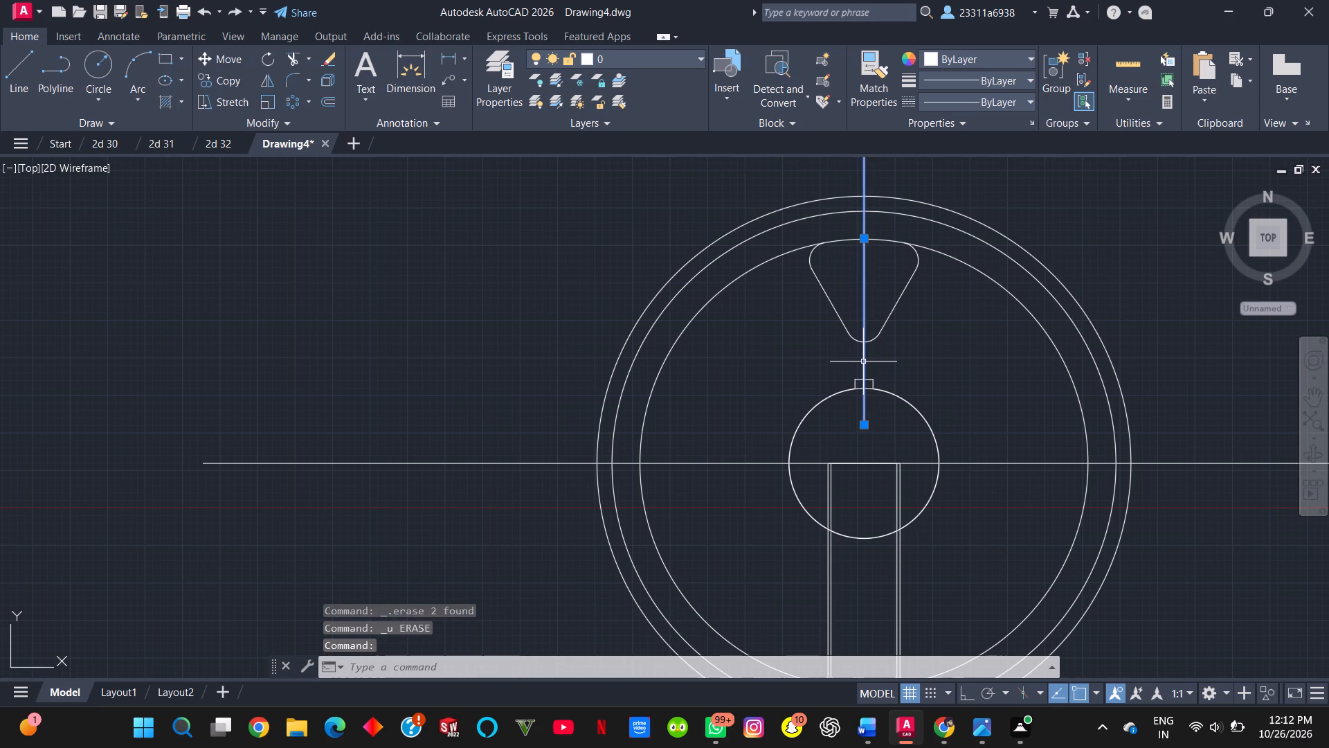
key(Delete)
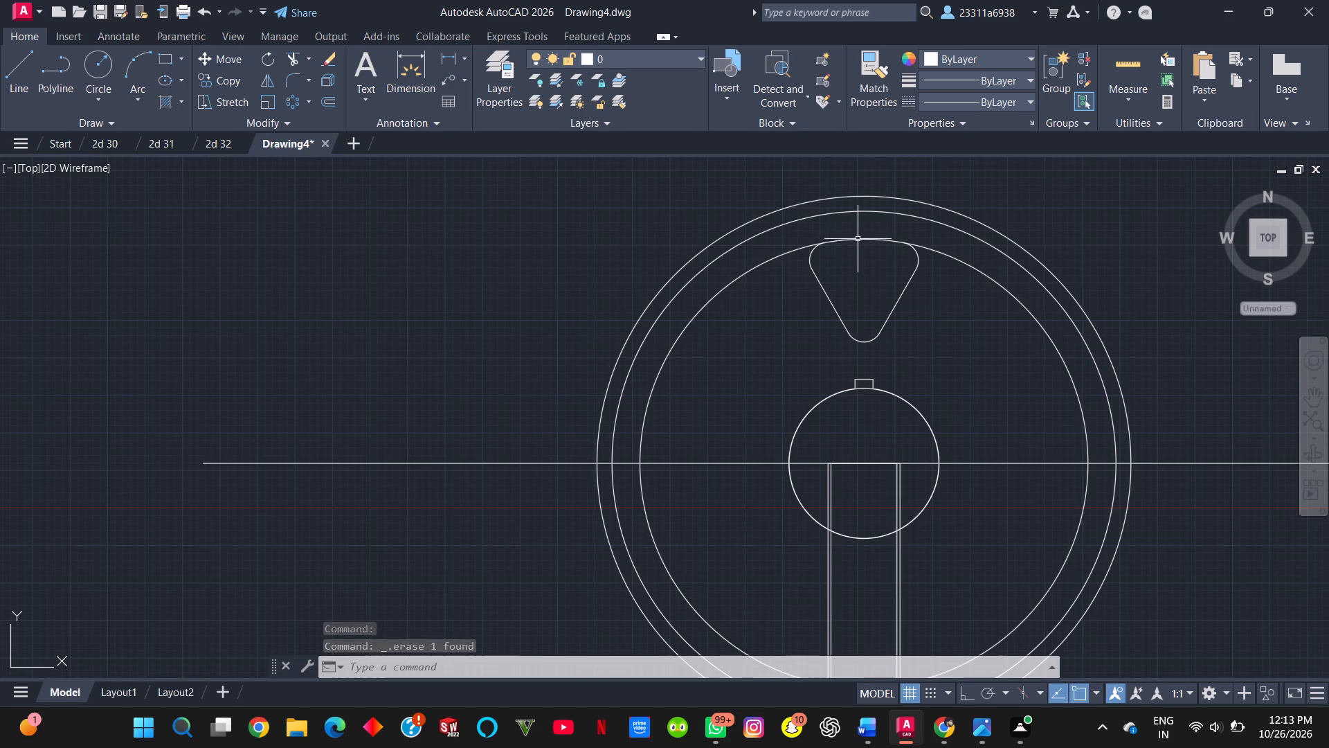
Polar-array the top opening's slanted sides and three fillet arcs about the pulley's centre with 5 items over 360 degrees.
click(808, 251)
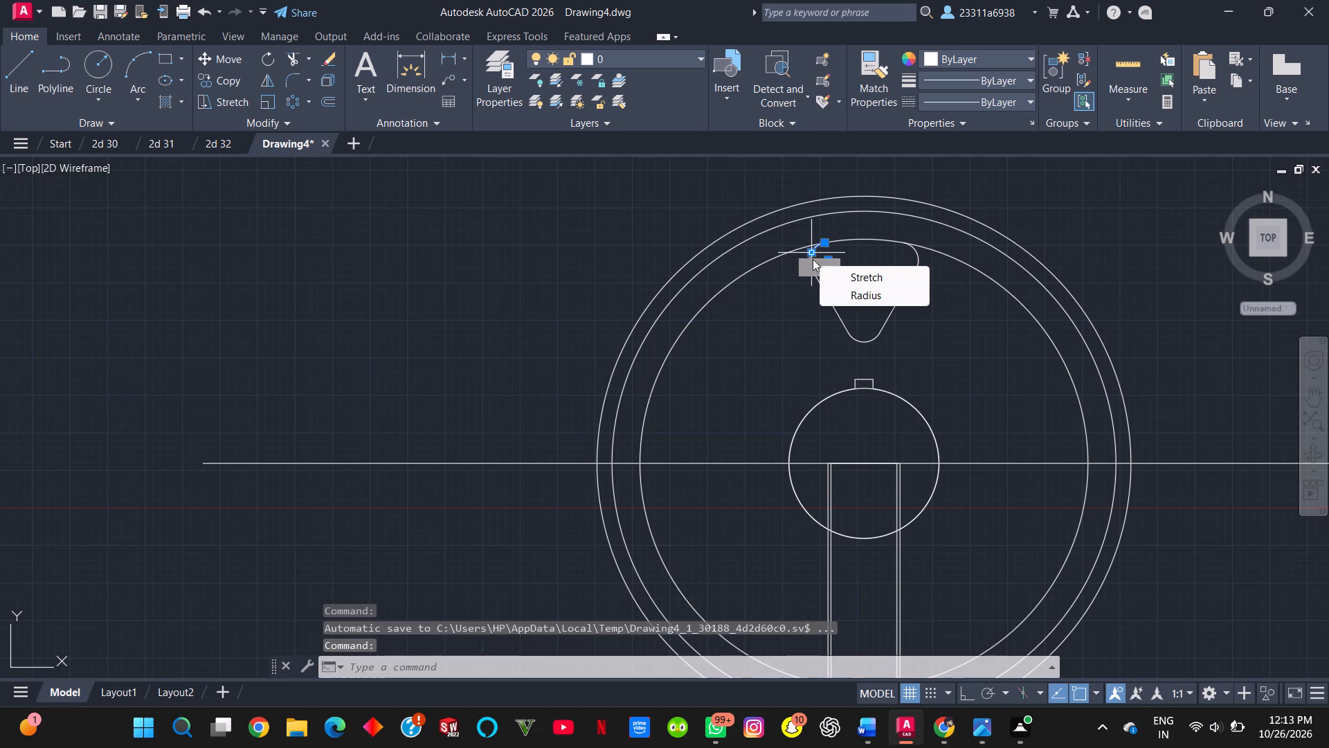
click(833, 307)
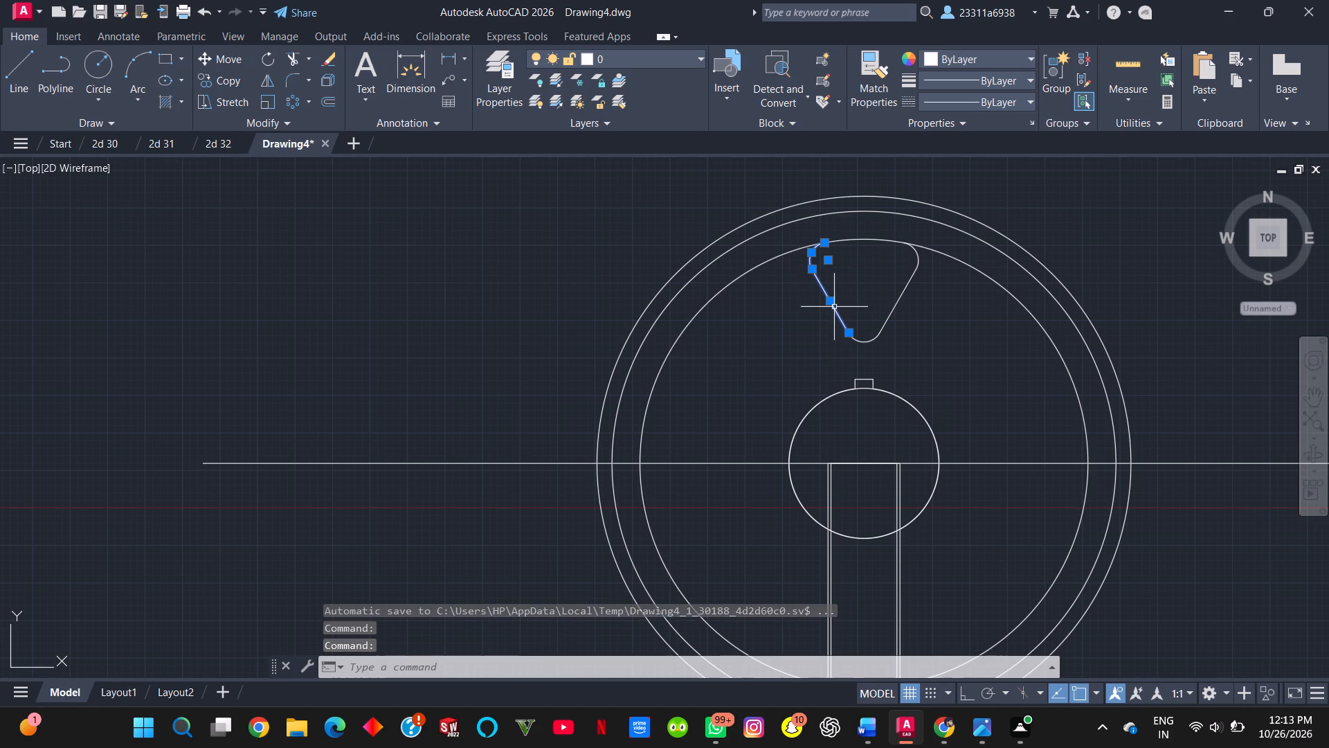
click(862, 342)
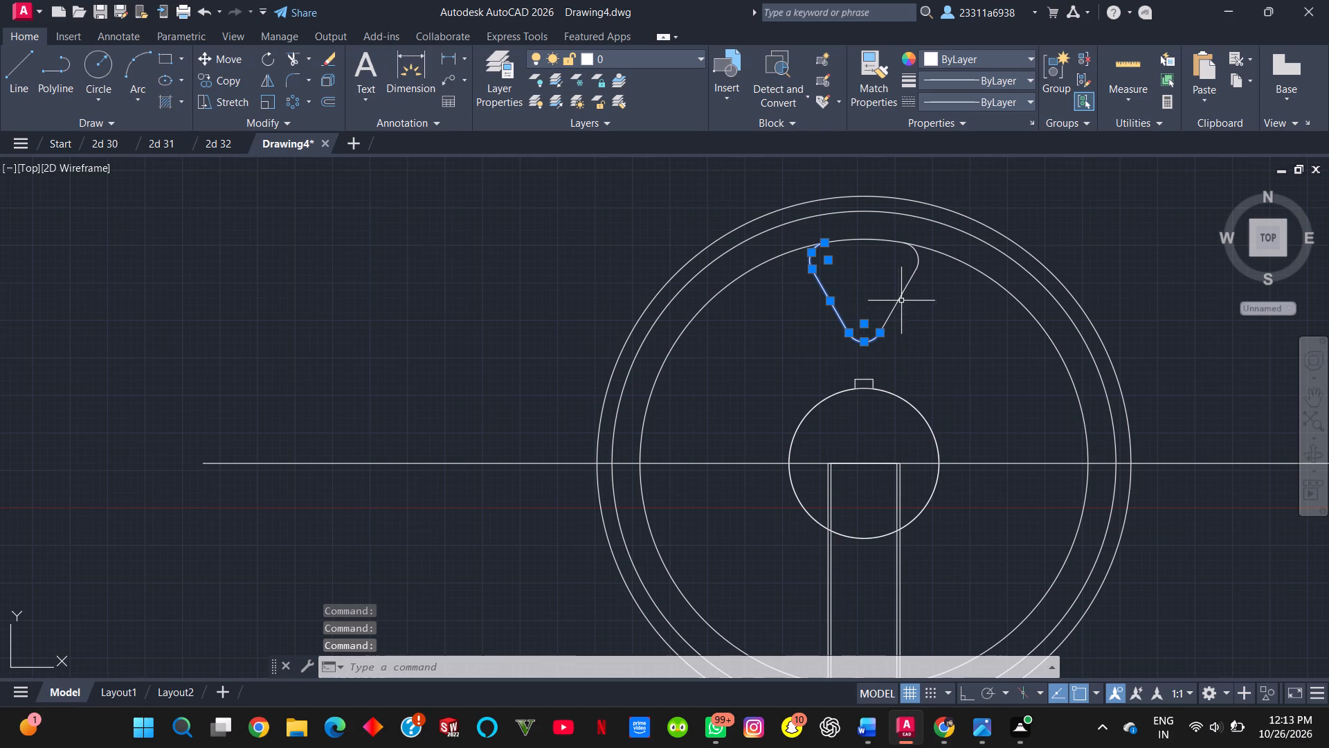
click(902, 293)
click(916, 255)
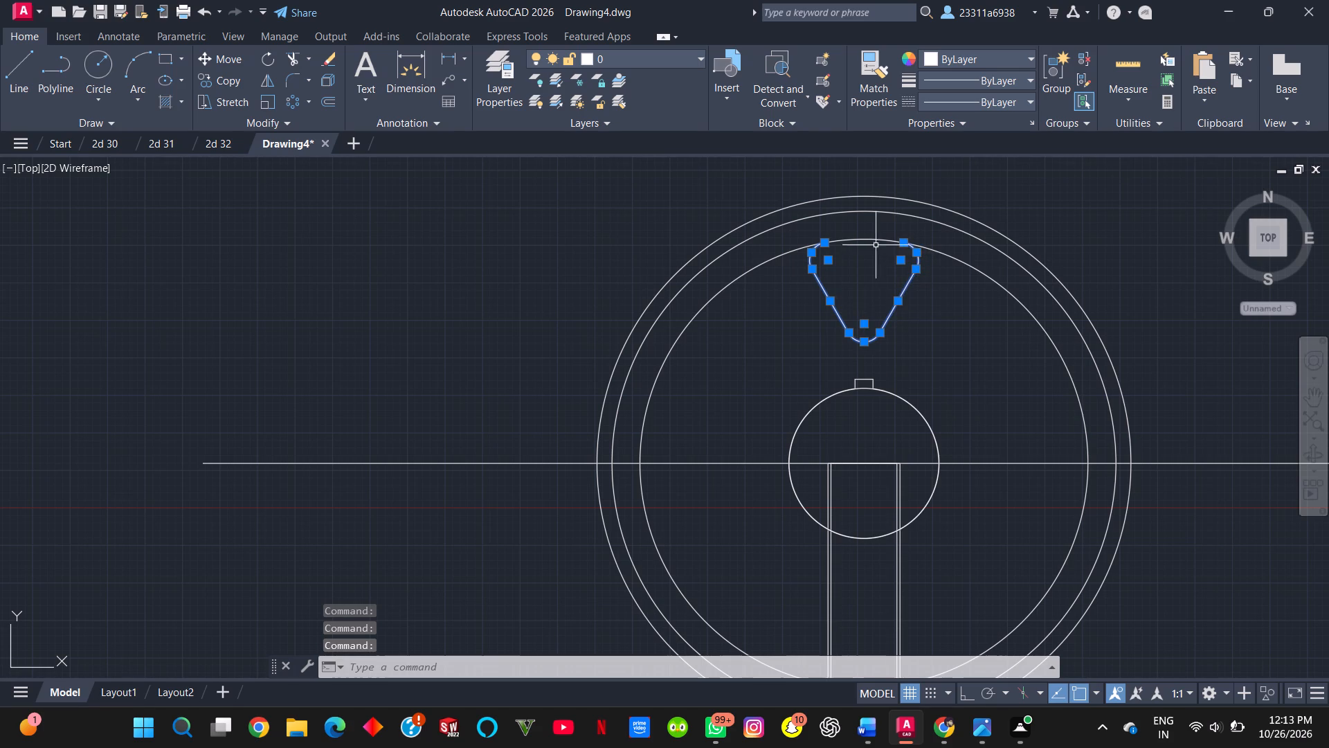
click(293, 105)
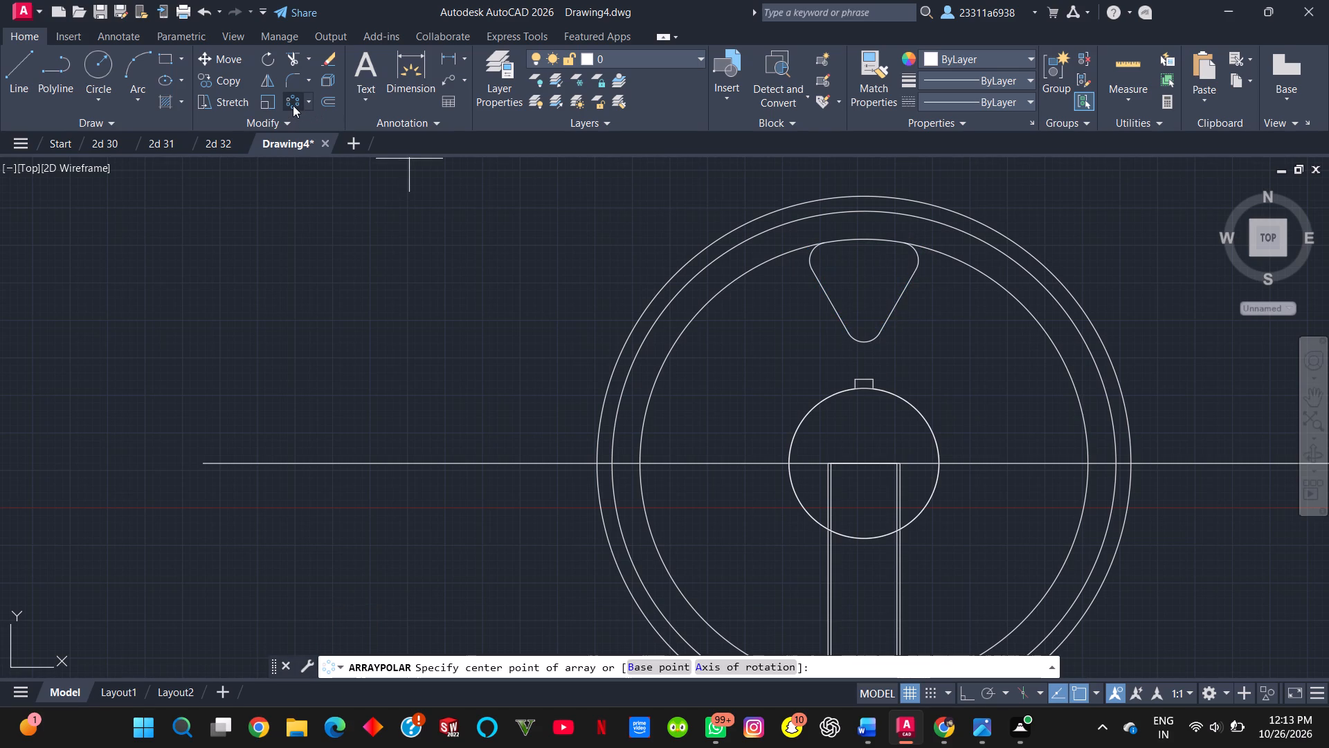
key(alt+Tab)
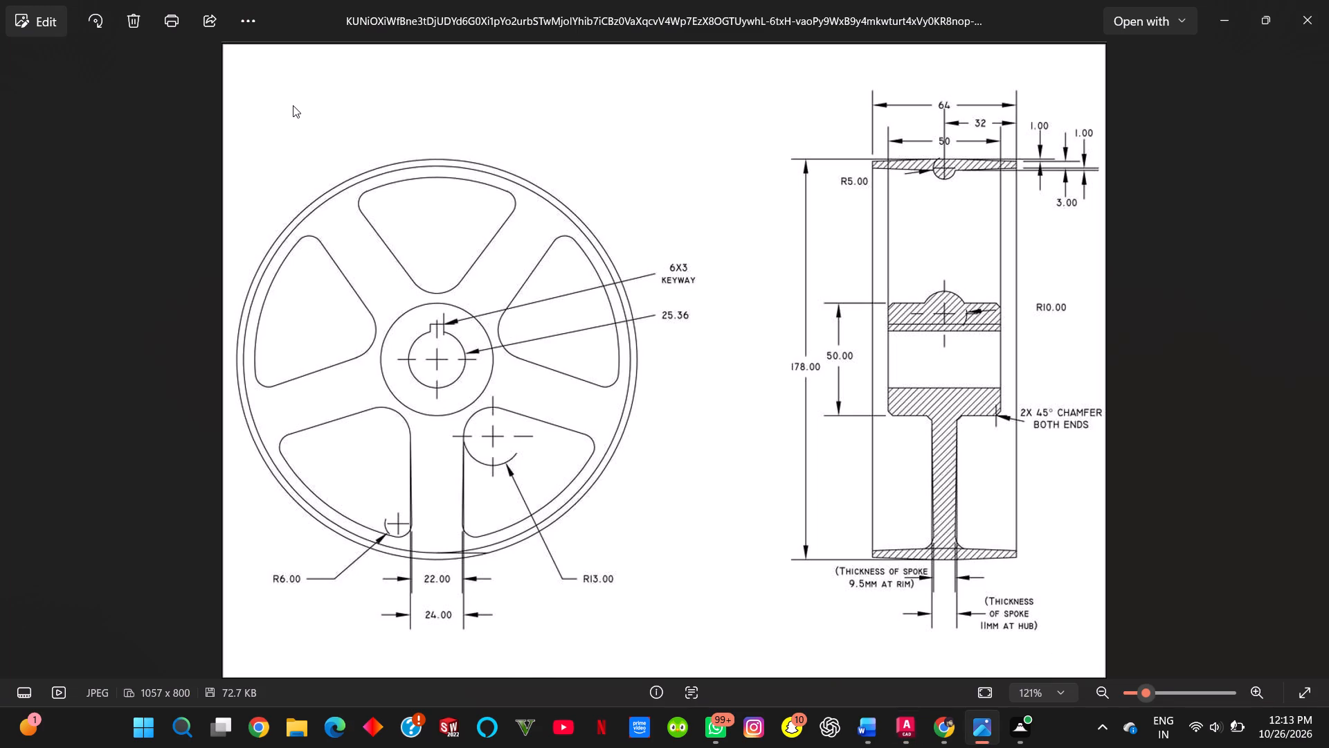
key(alt+Tab)
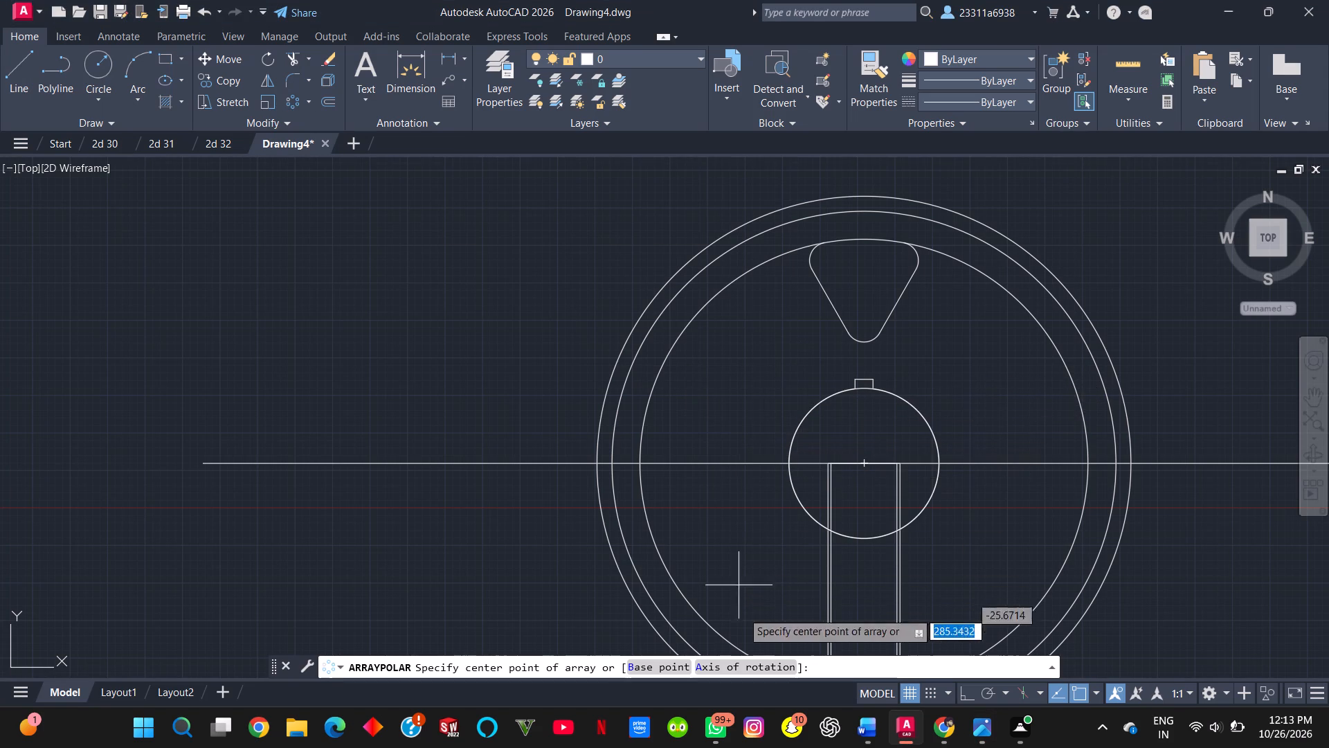
double_click(867, 468)
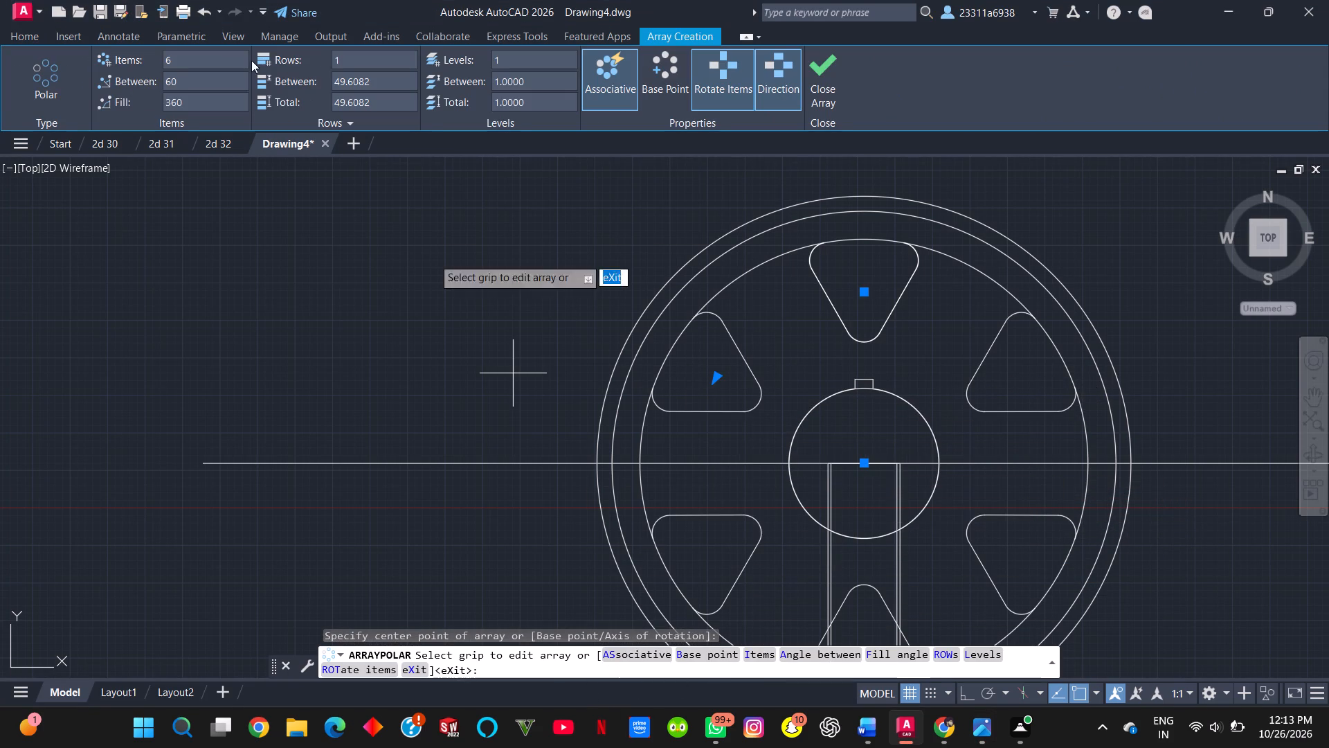
click(183, 52)
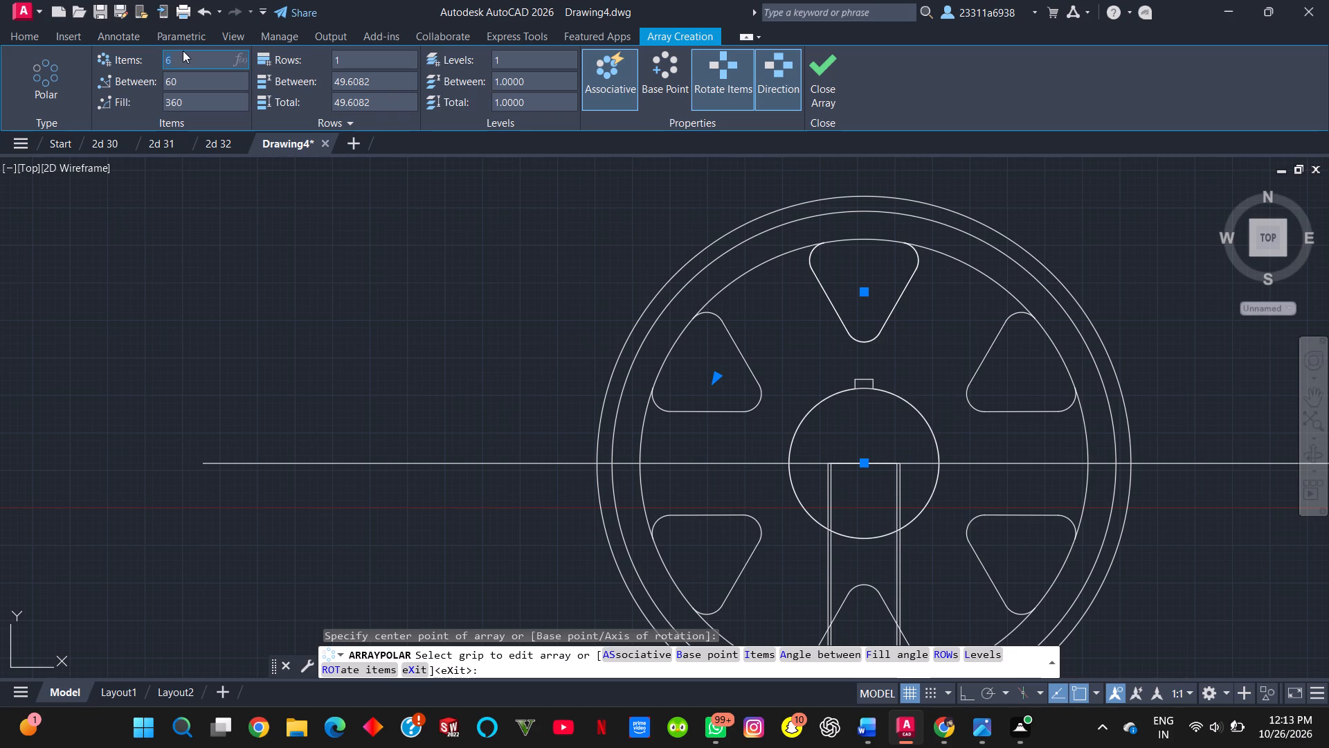
key(5)
key(Return)
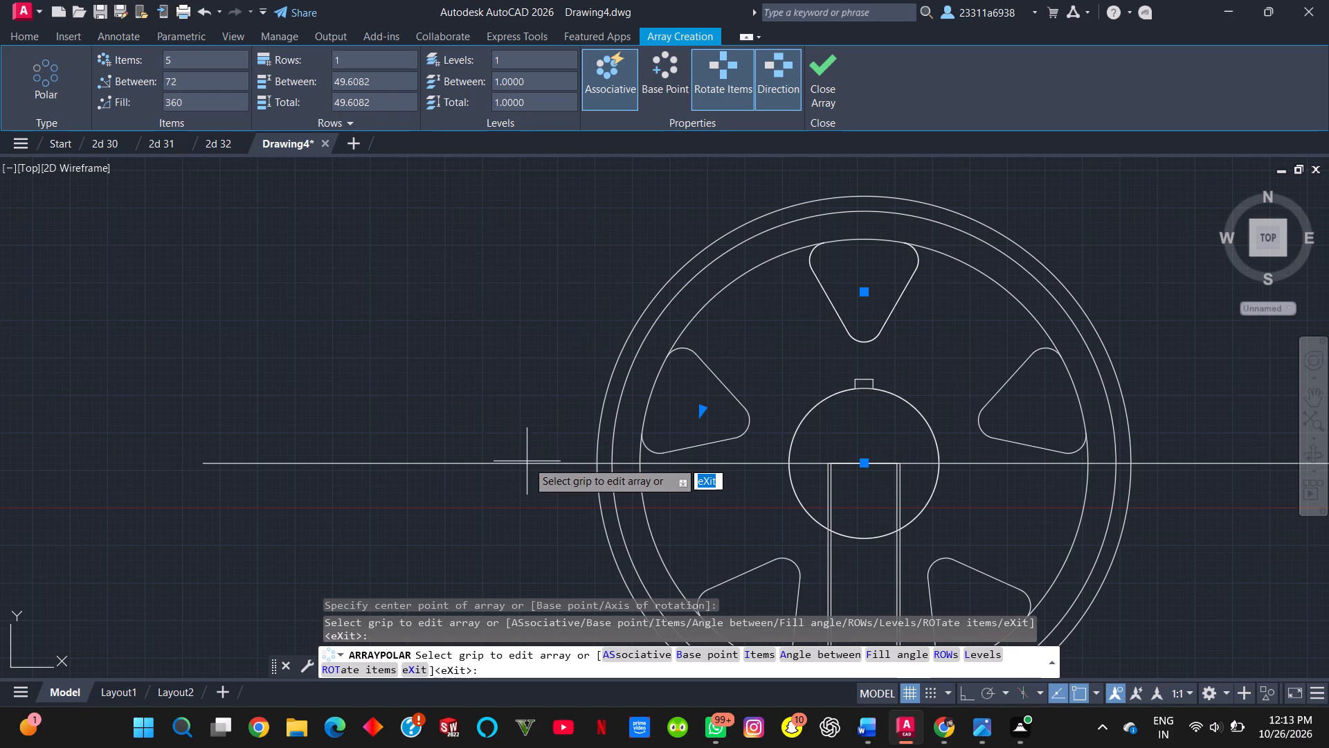
key(Return)
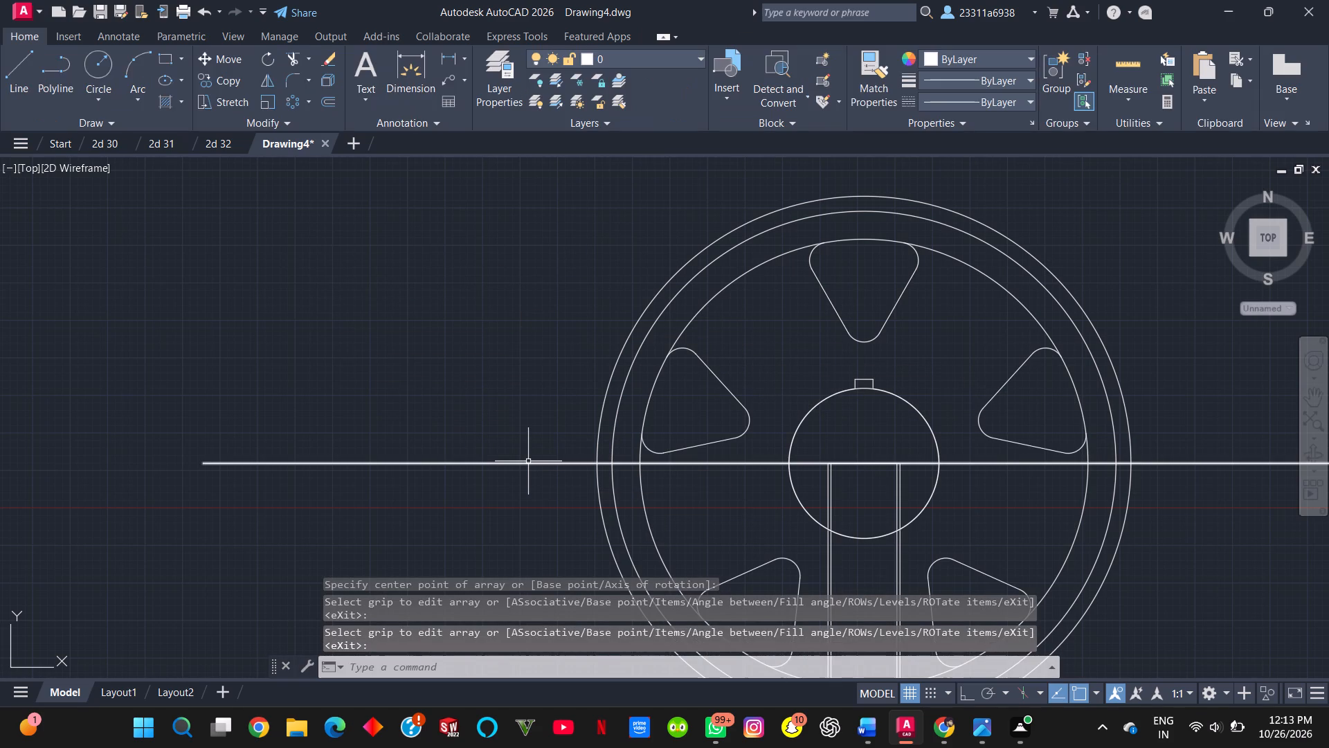
Delete the long horizontal centre line through the pulley.
click(528, 461)
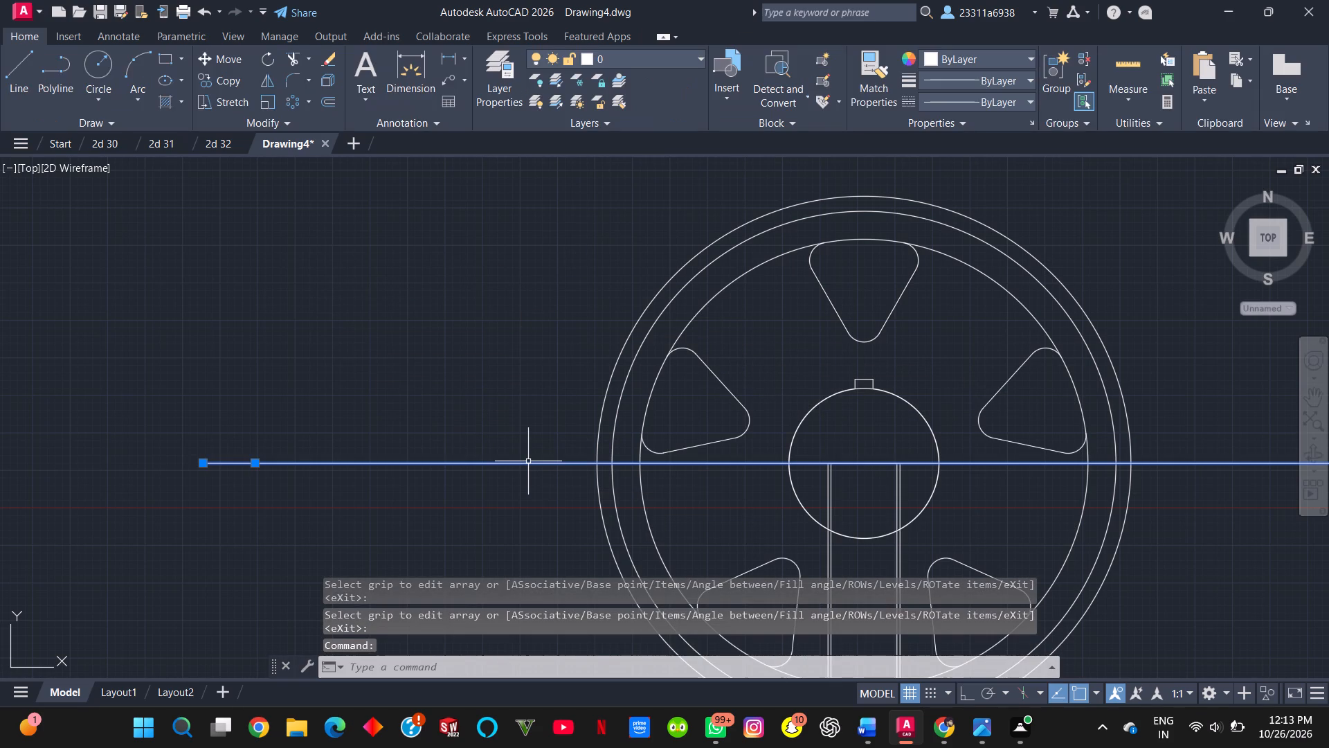
key(Delete)
Trim away the arcs of the innermost rim circle between the five spoke openings, keeping each opening's outer edge.
key(alt+Tab)
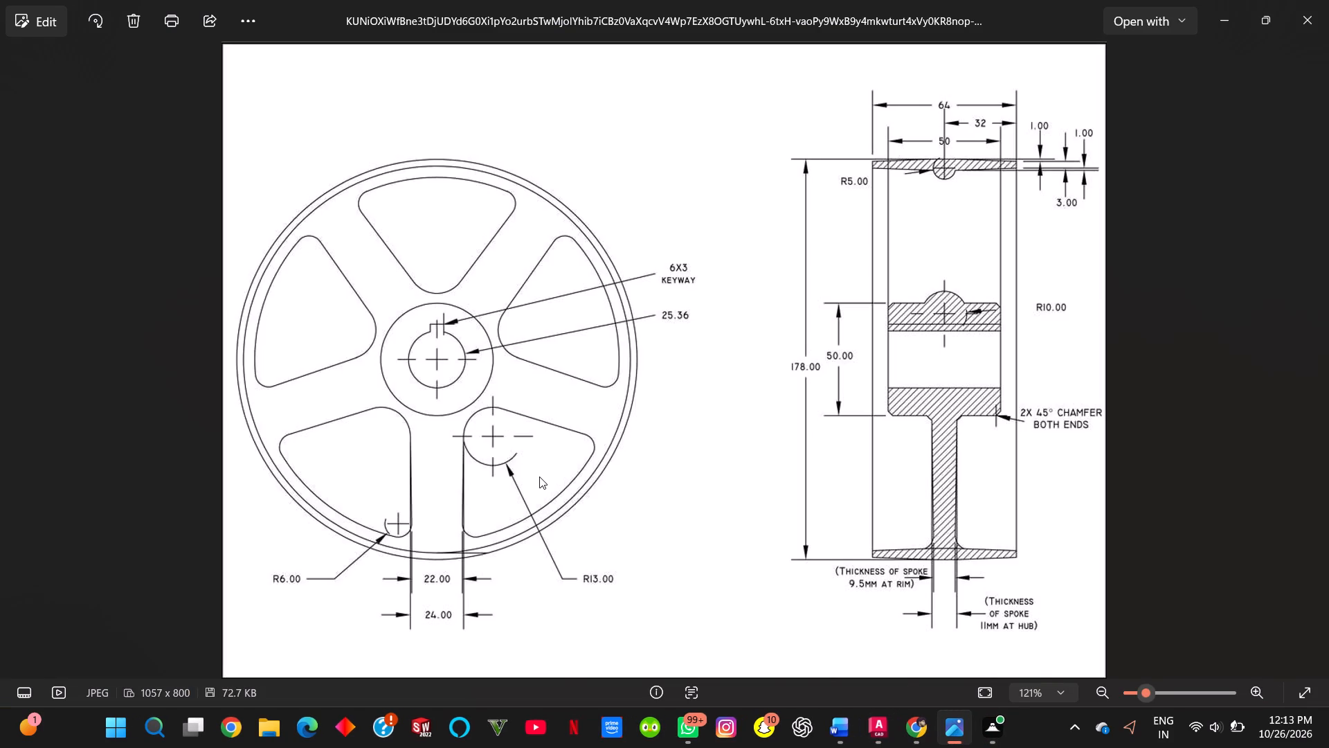
key(alt+Tab)
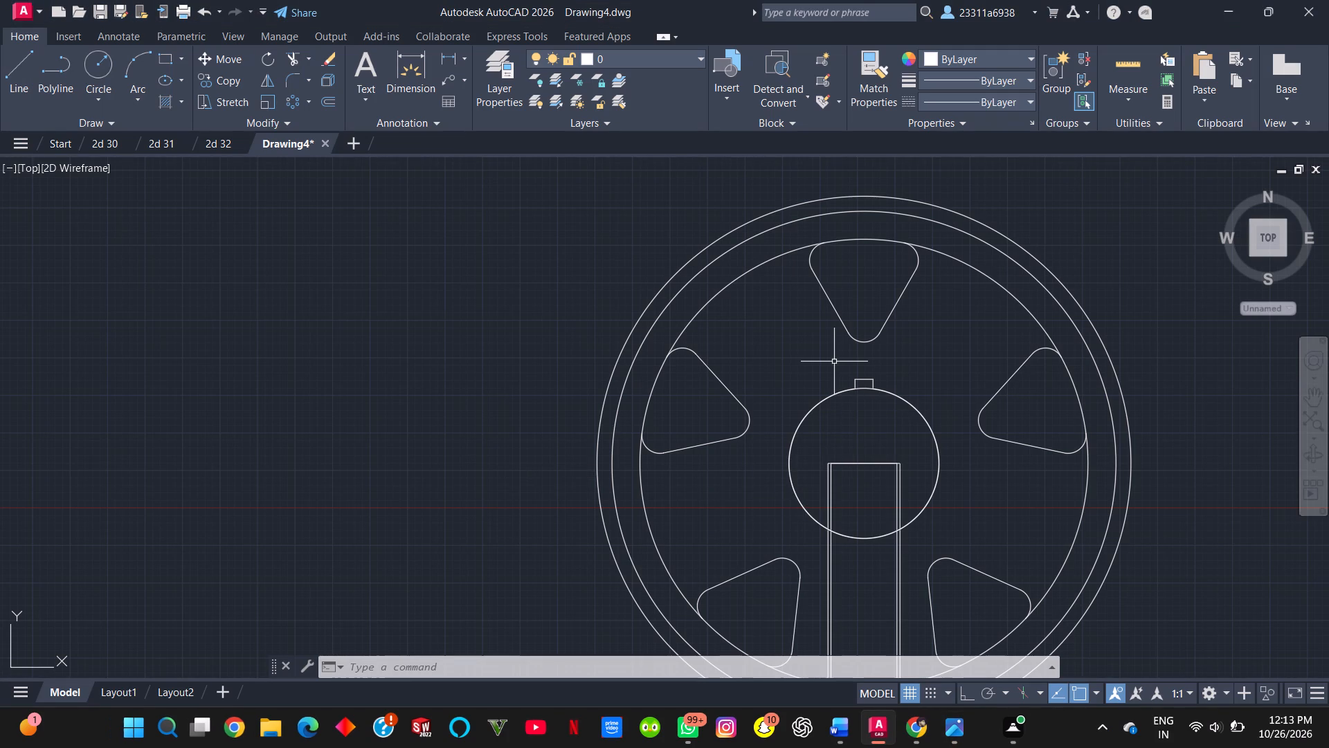
text(tr)
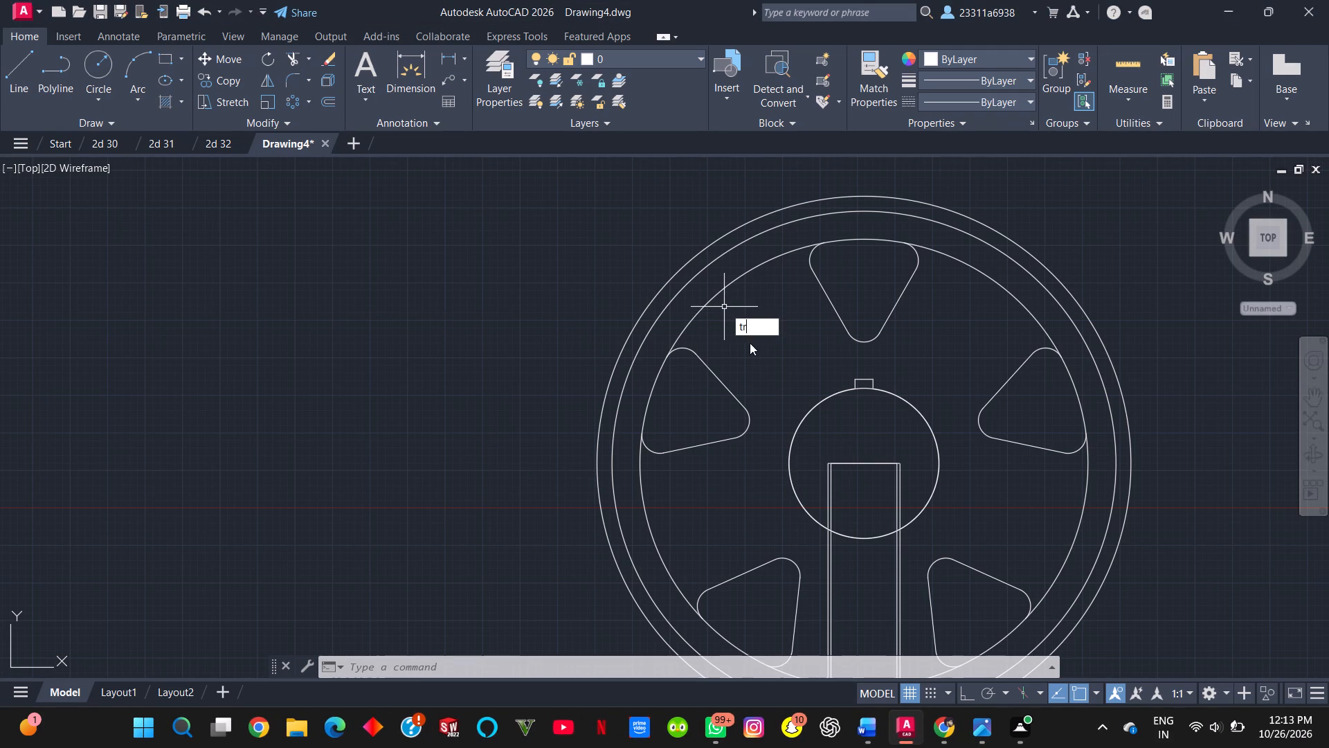
click(752, 343)
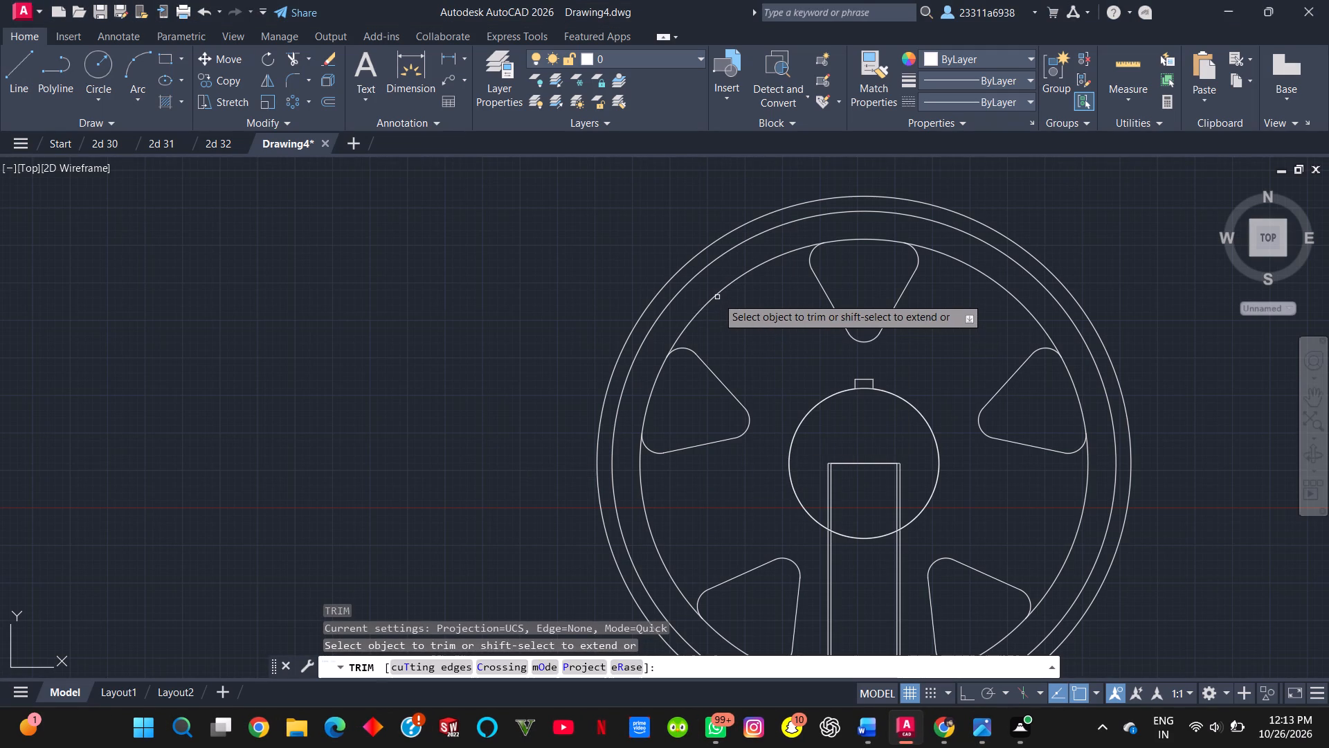
click(716, 294)
click(946, 253)
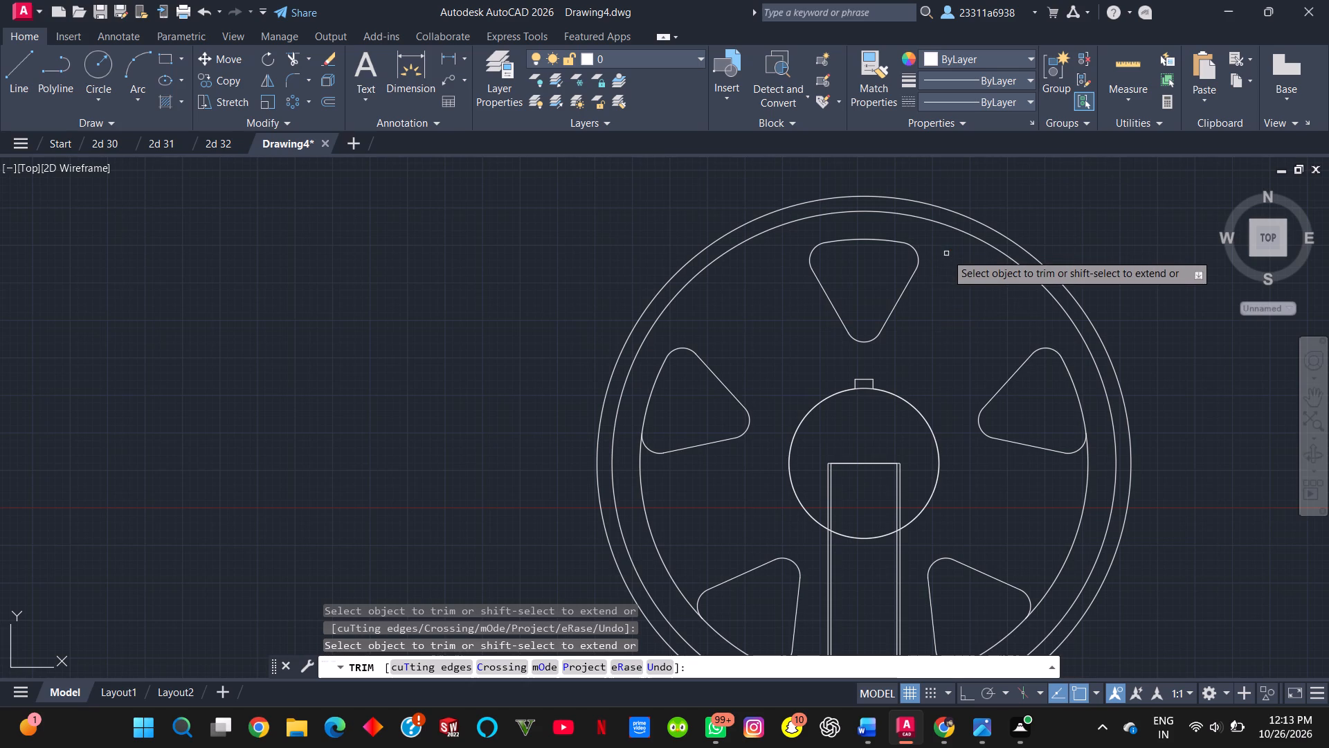
click(1083, 507)
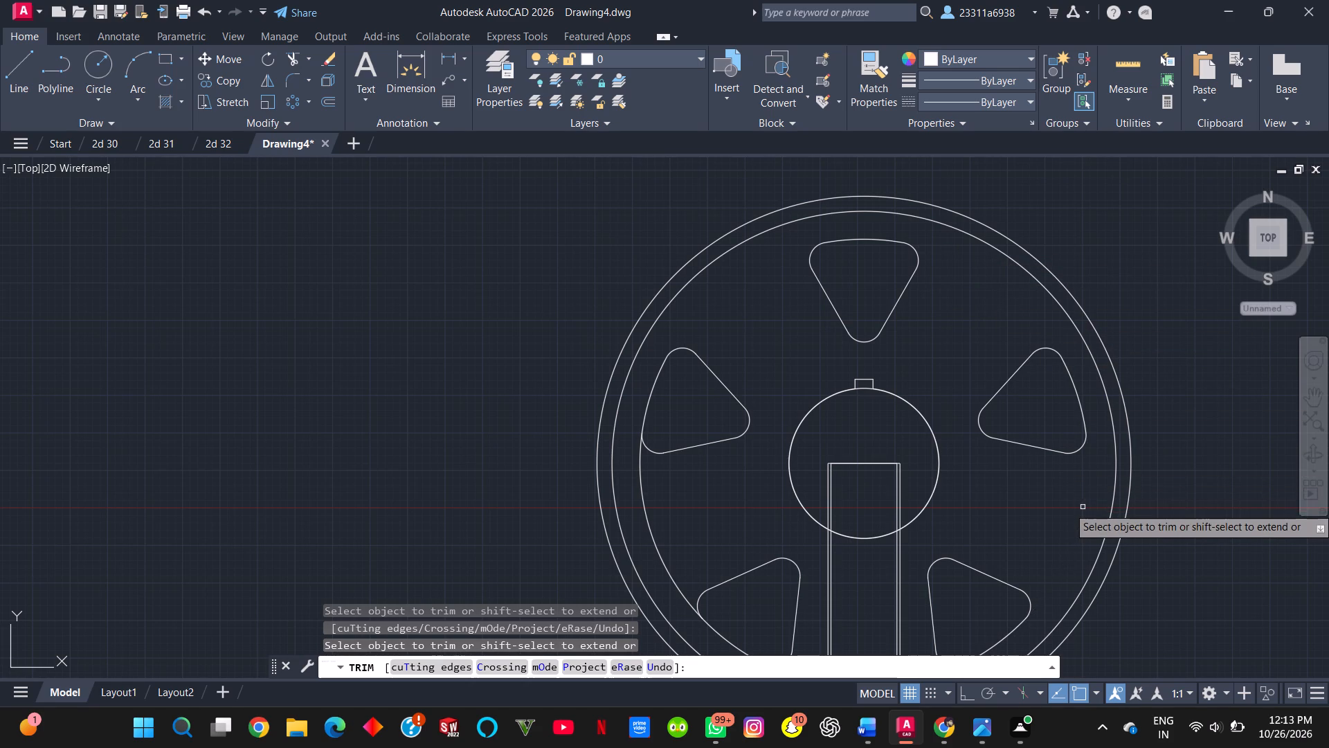
scroll(1083, 507, down, 1)
middle_drag(1047, 480, 897, 378)
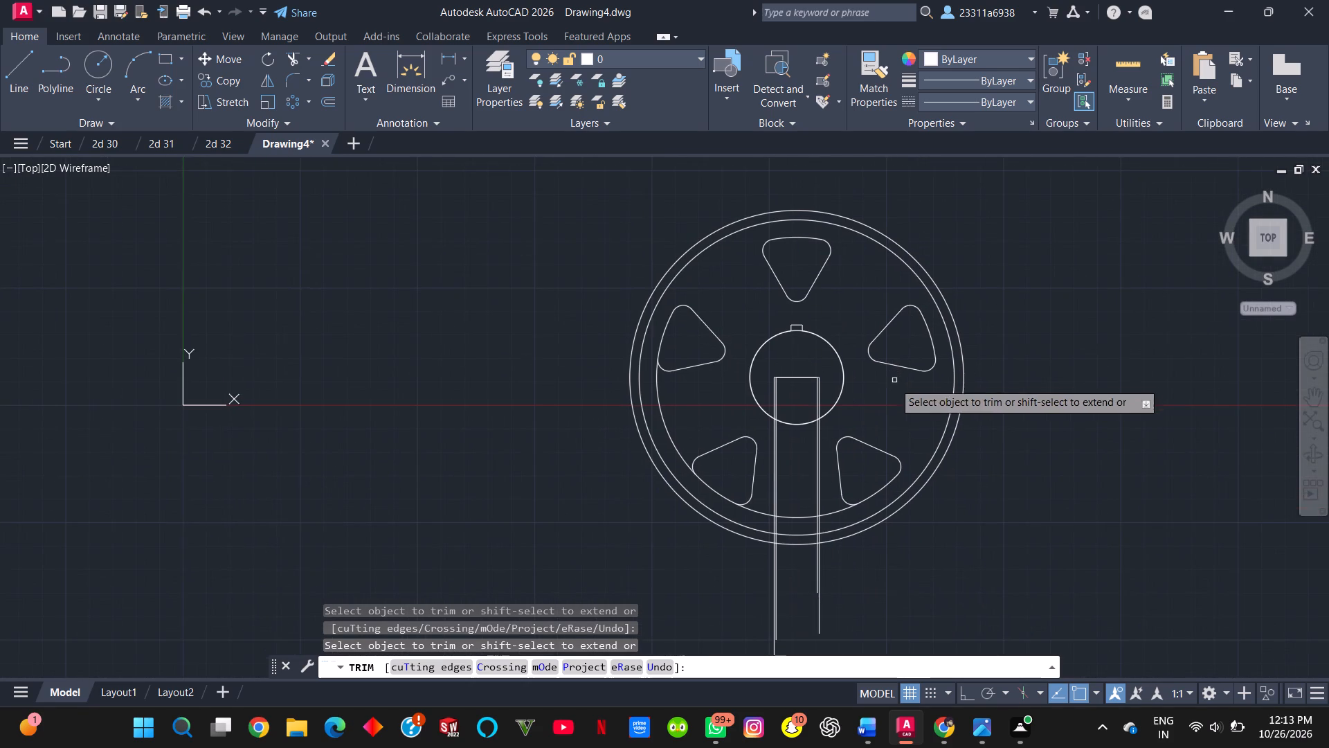
click(835, 513)
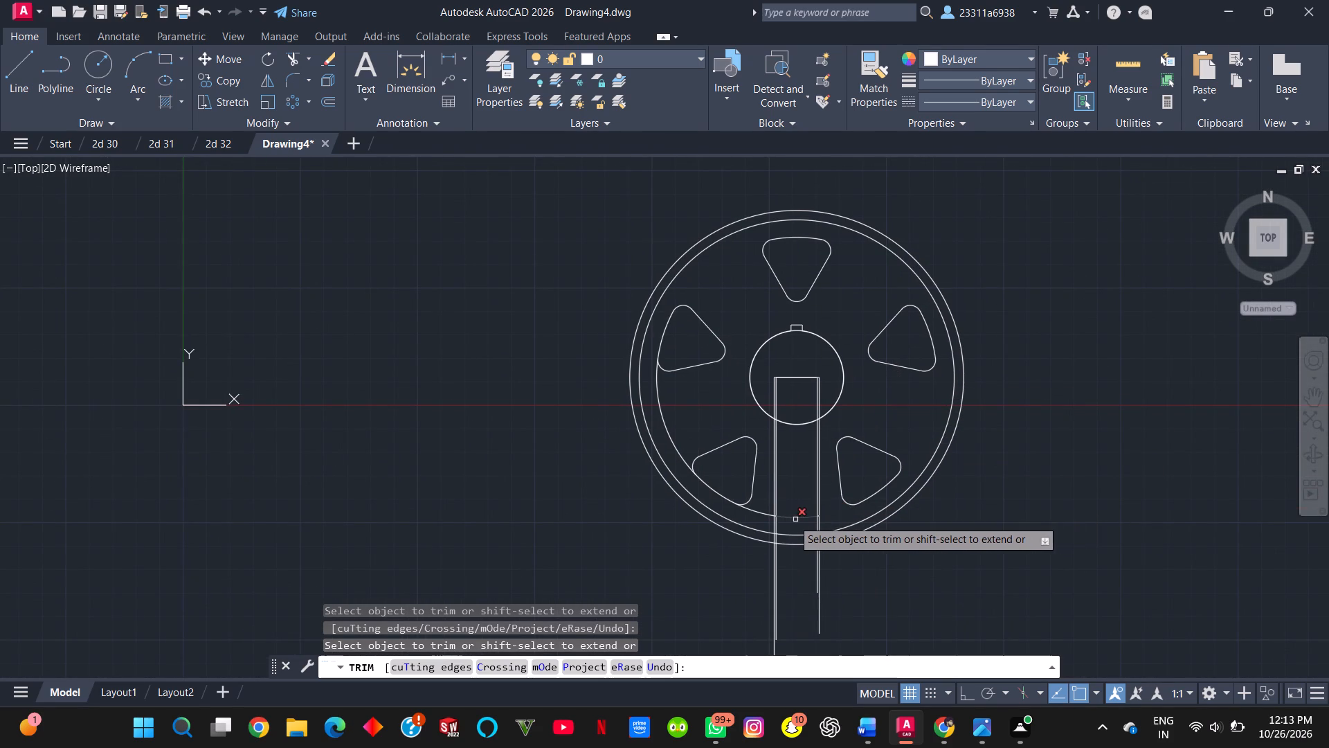
click(788, 519)
click(755, 508)
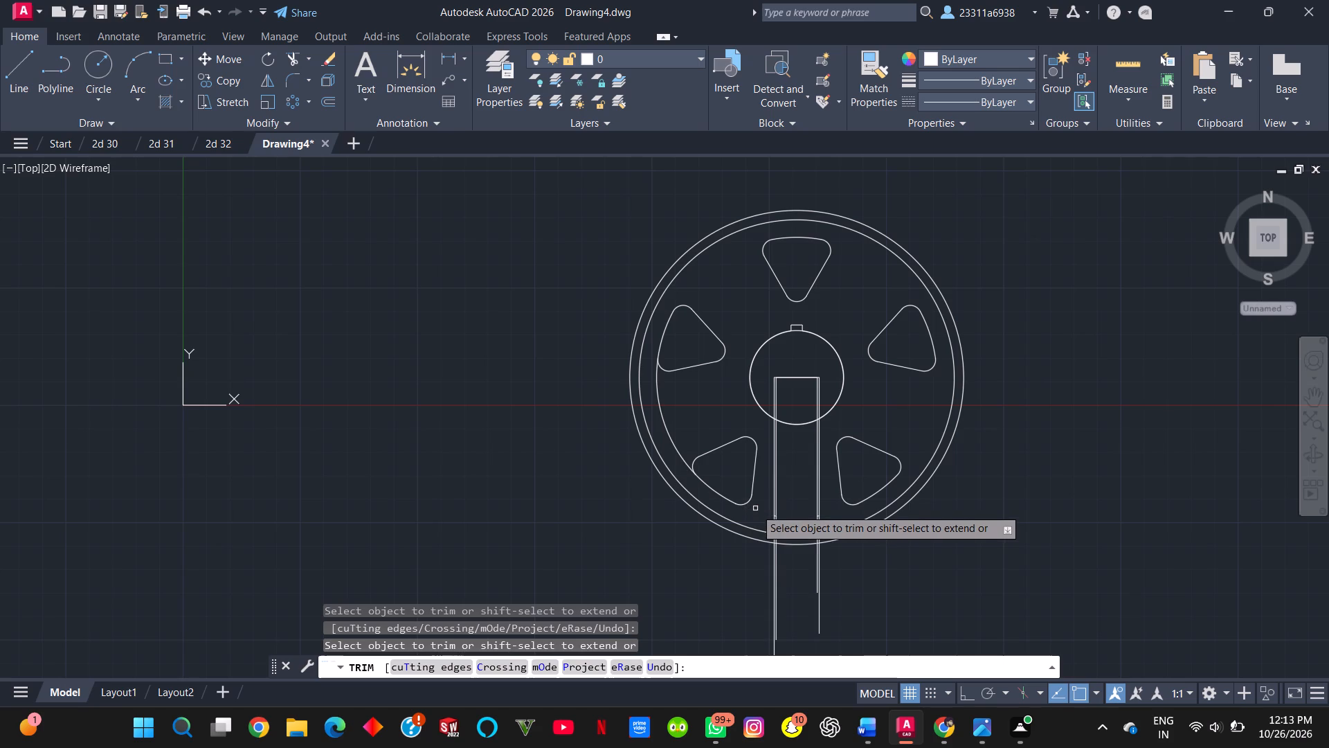
click(676, 442)
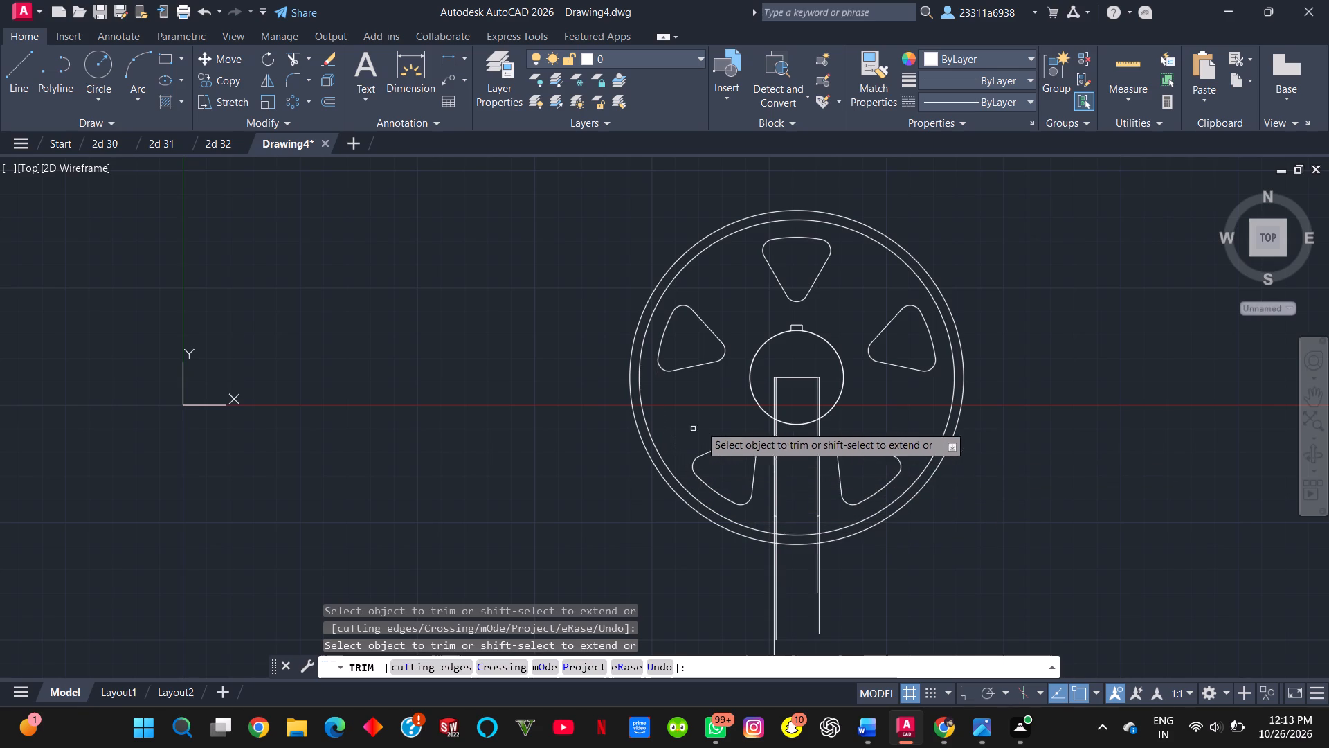
scroll(852, 352, down, 1)
scroll(852, 352, up, 1)
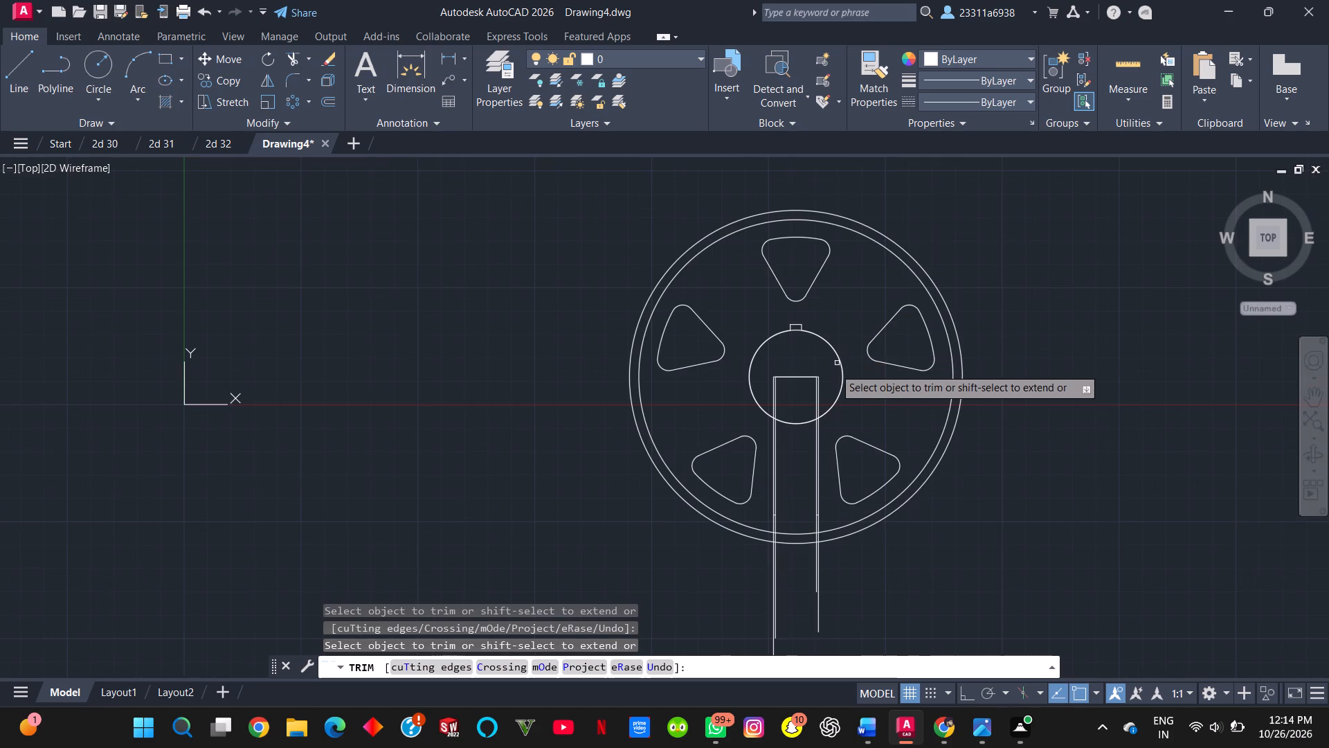
key(Escape)
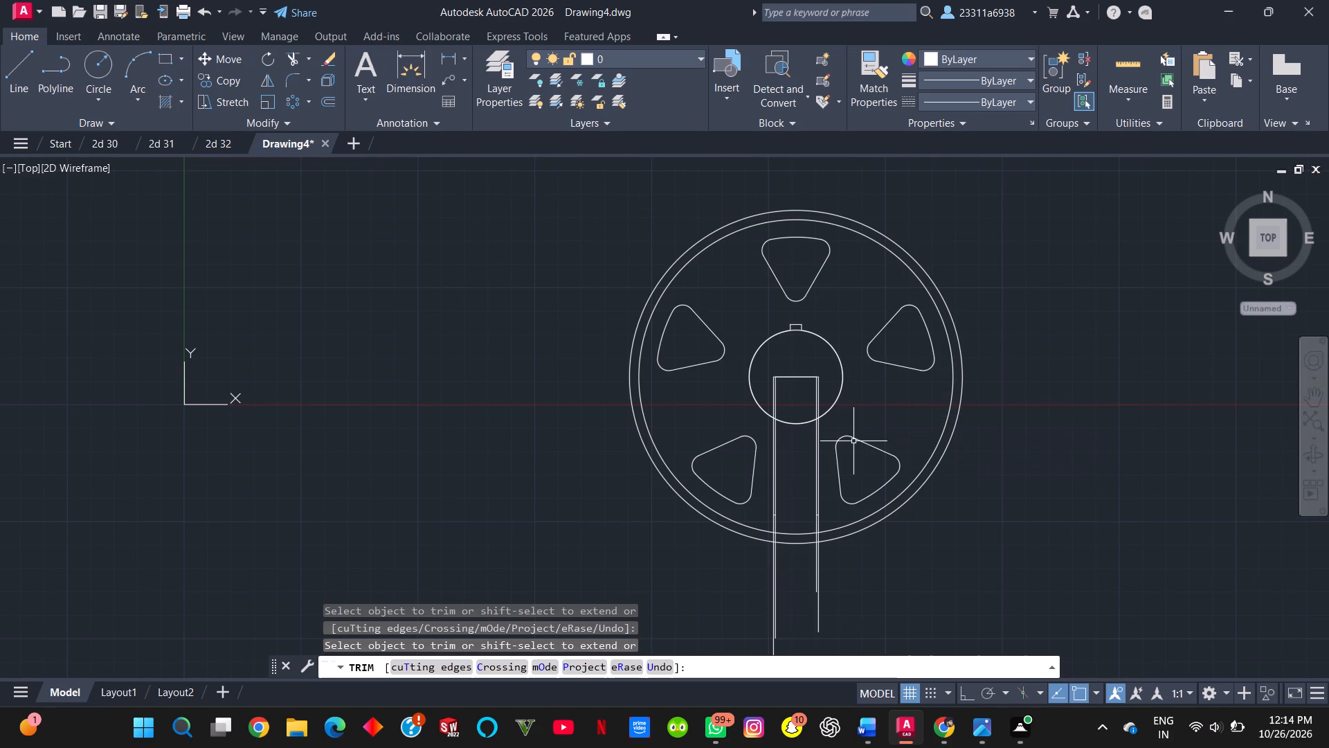
Delete the four vertical construction lines running down from the hub centre between the two lower spoke openings.
key(alt+Tab)
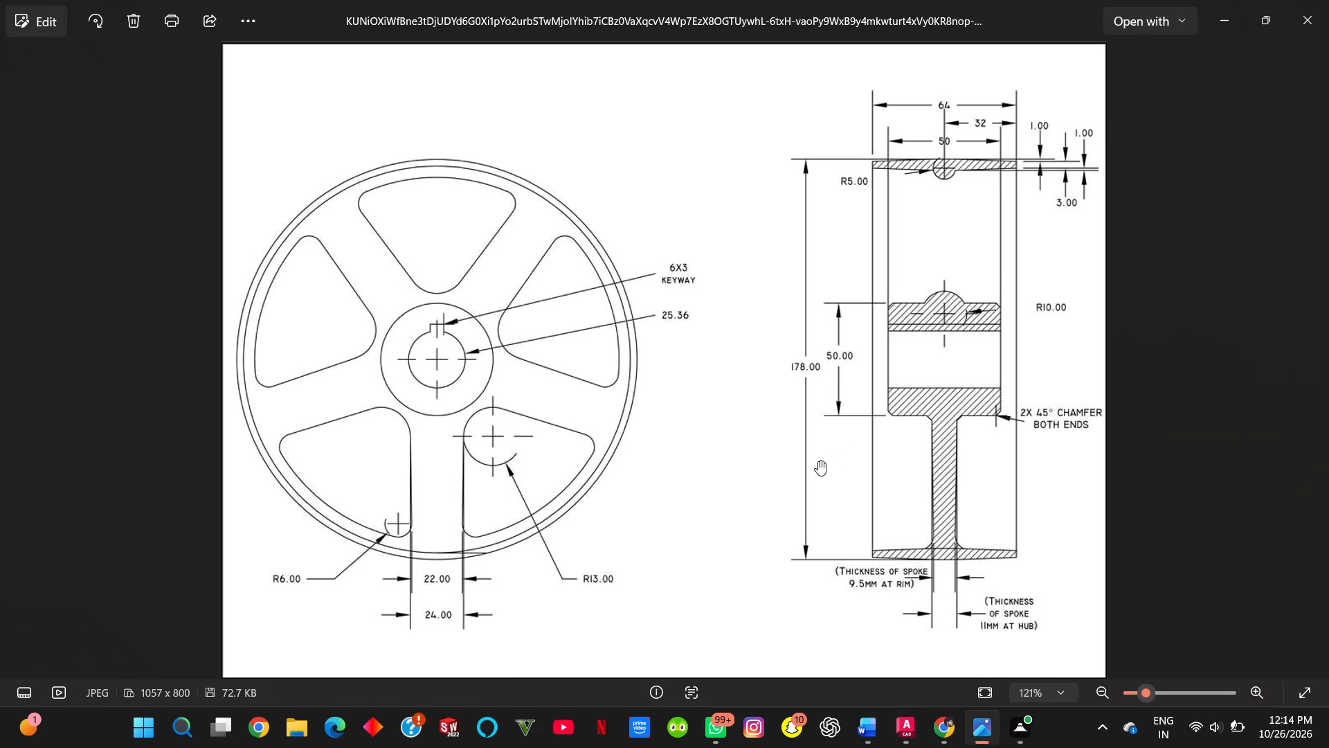
key(Tab)
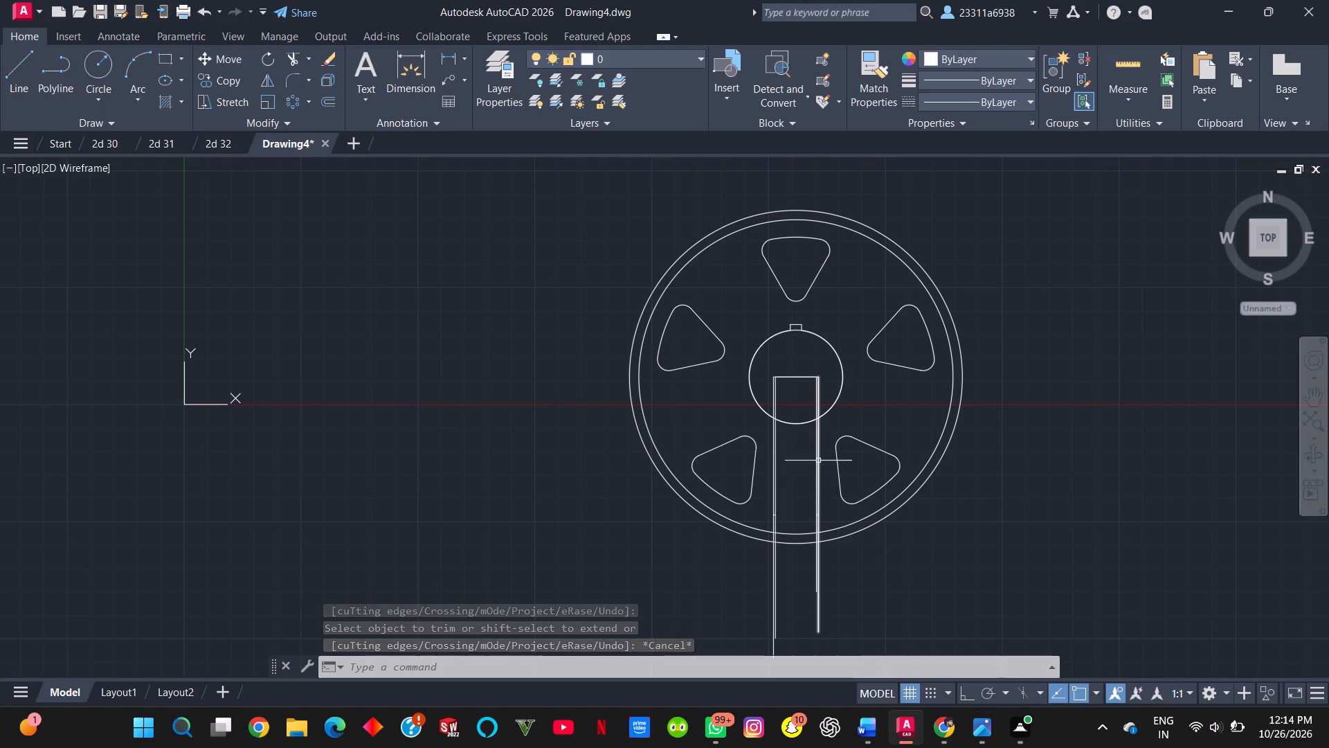
click(818, 461)
drag(763, 462, 819, 474)
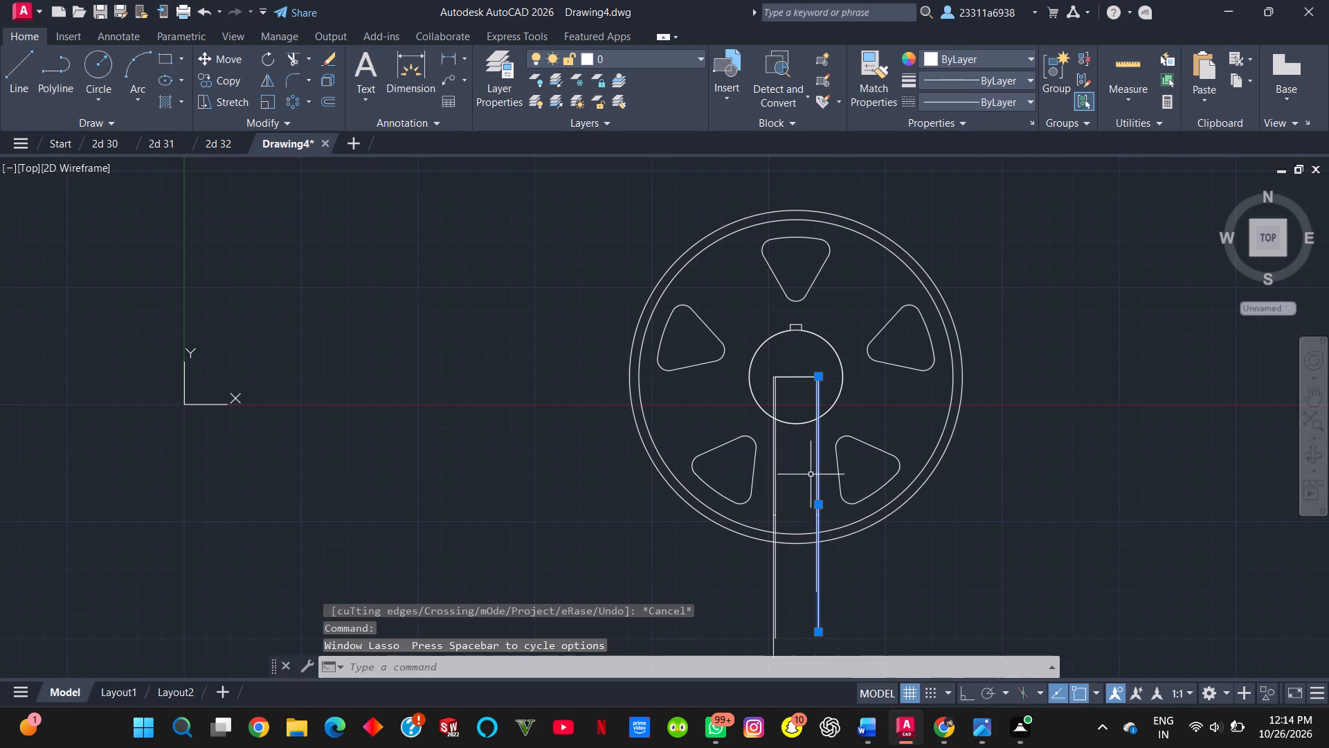
key(Delete)
key(BackSpace)
scroll(813, 459, up, 1)
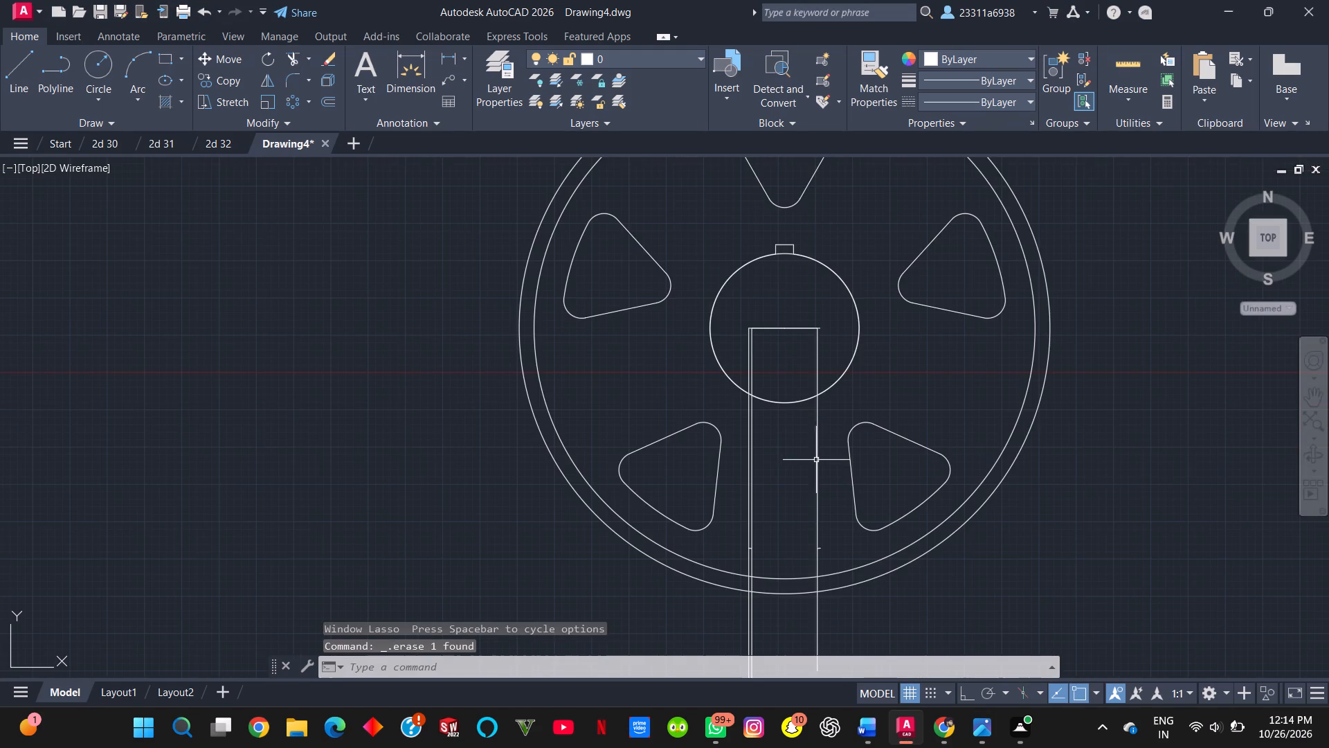
click(817, 460)
key(Delete)
click(749, 464)
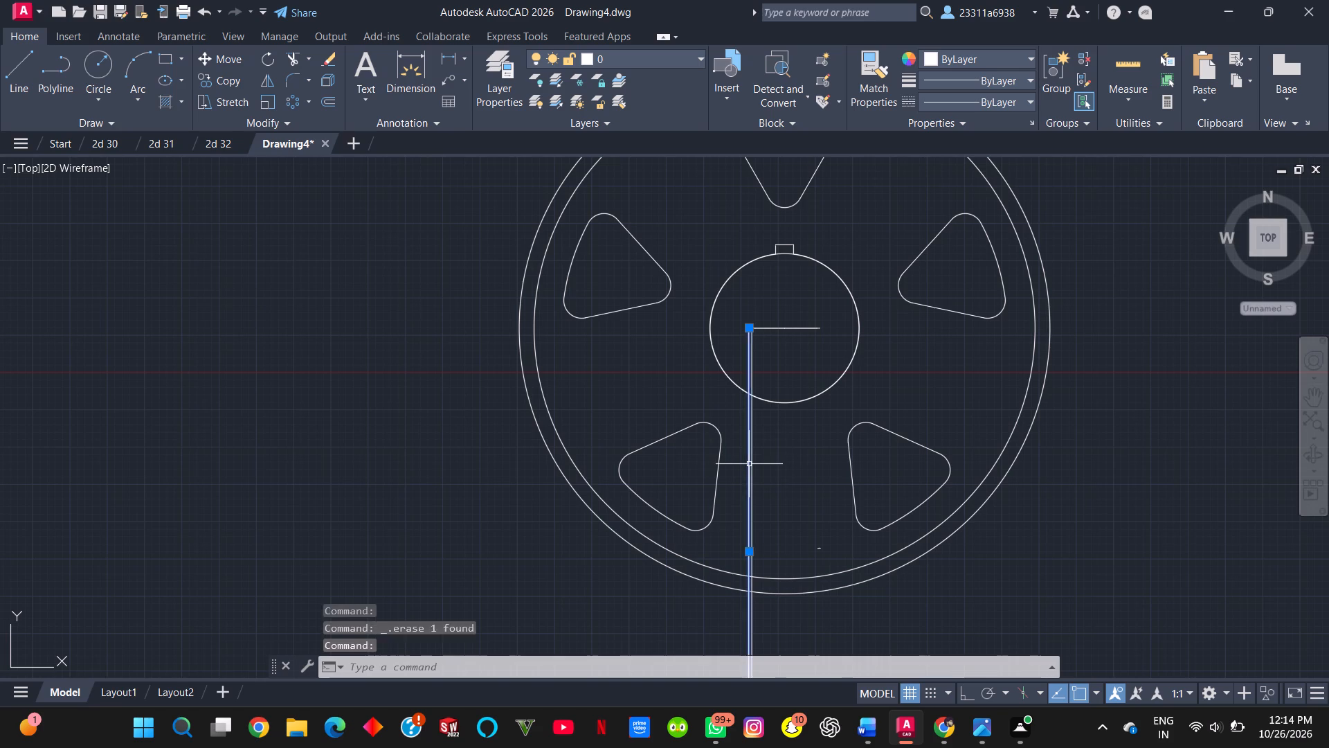
key(Delete)
click(753, 467)
key(Delete)
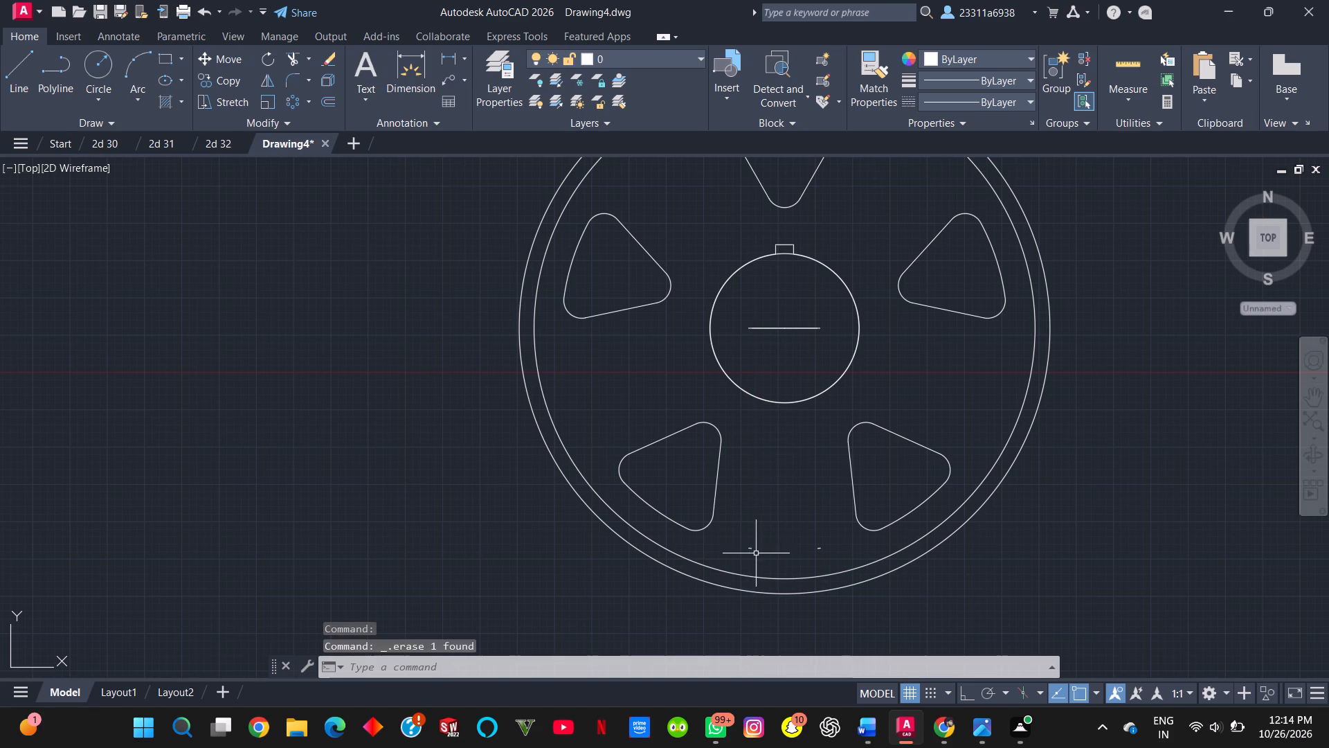
Delete the two tiny leftover arc fragments between the lower spoke openings near the rim.
click(752, 546)
click(748, 554)
key(Delete)
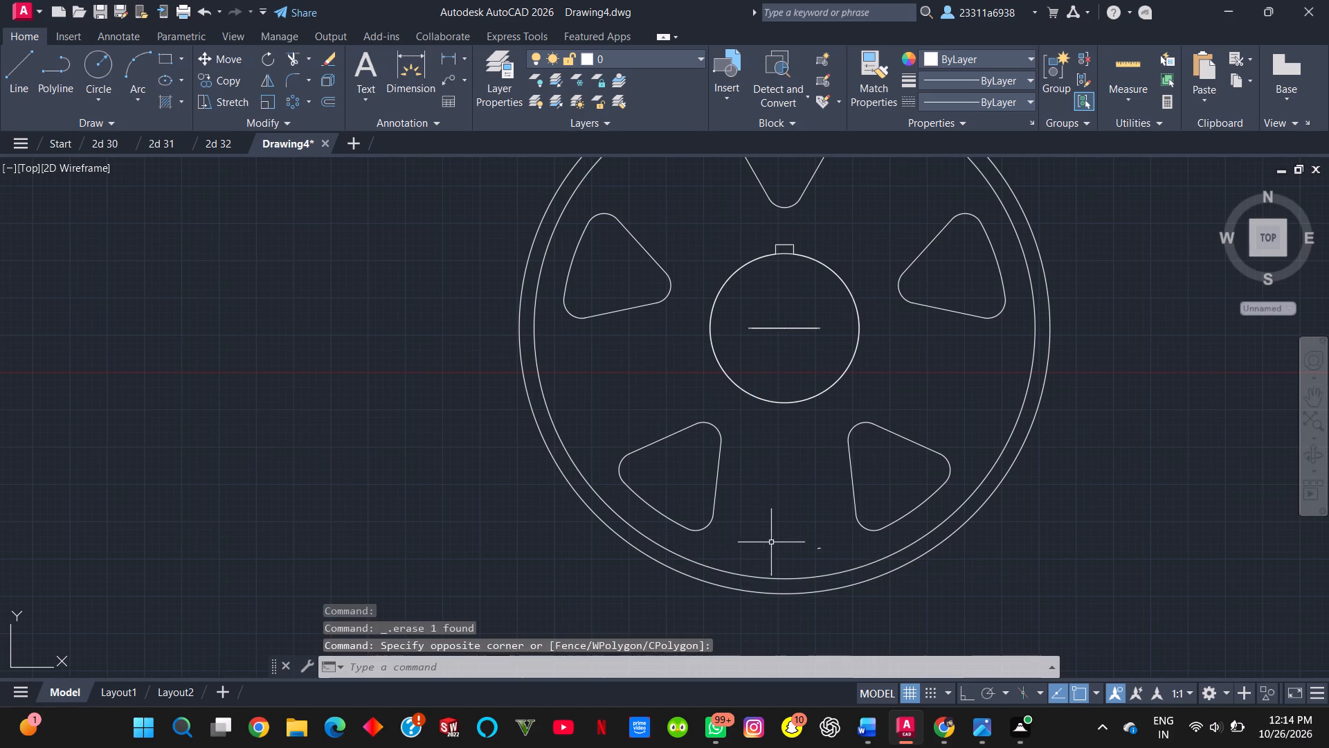
click(835, 540)
click(815, 555)
key(Delete)
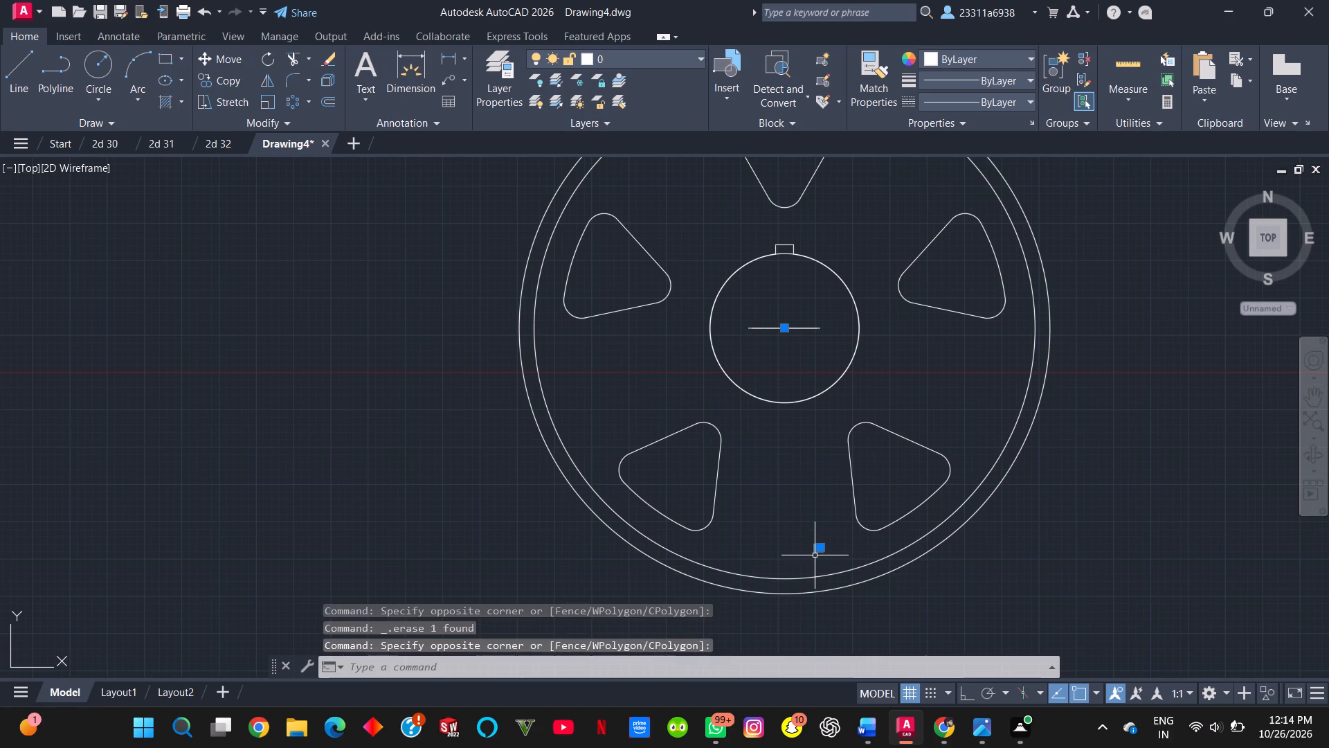
Delete all the short overlapping horizontal construction lines across the centre of the hub circle.
click(778, 328)
key(Delete)
click(810, 333)
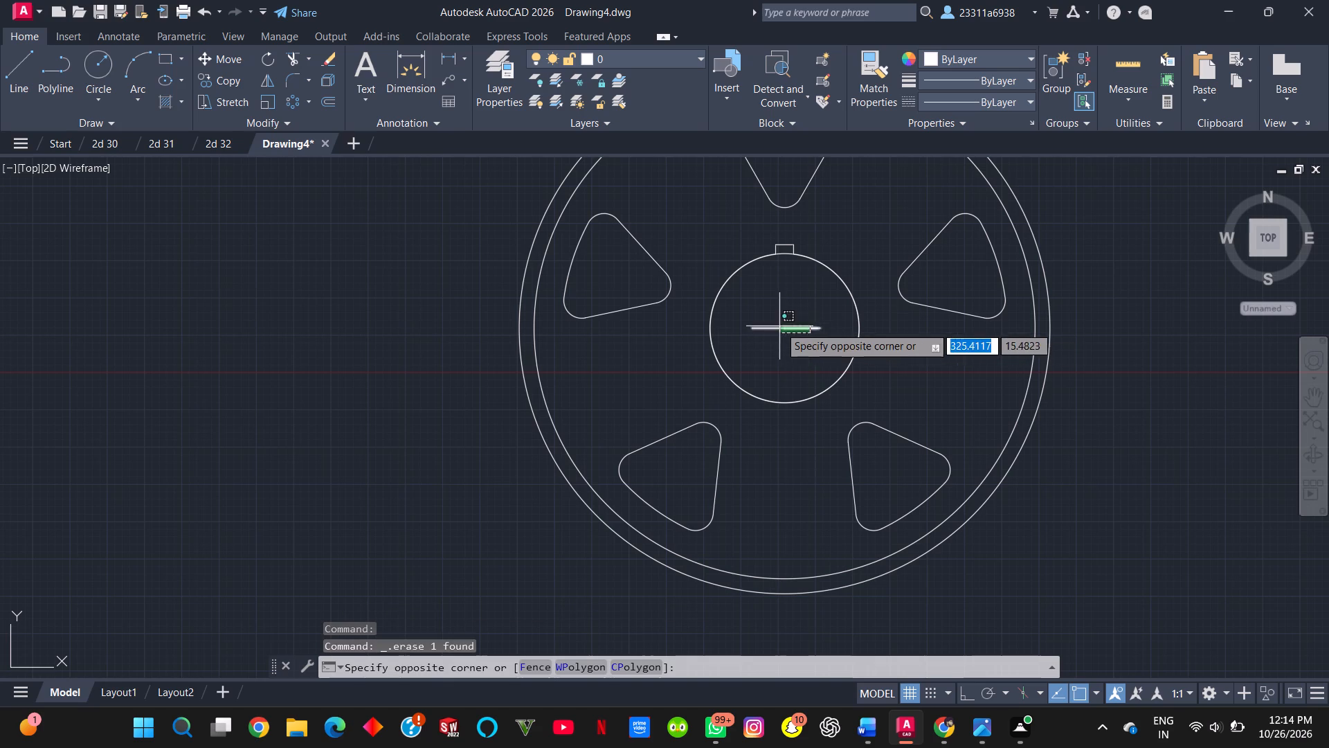
click(743, 317)
key(Delete)
Compare the cleaned-up front view with the pulley reference image in Photos.
scroll(808, 337, down, 1)
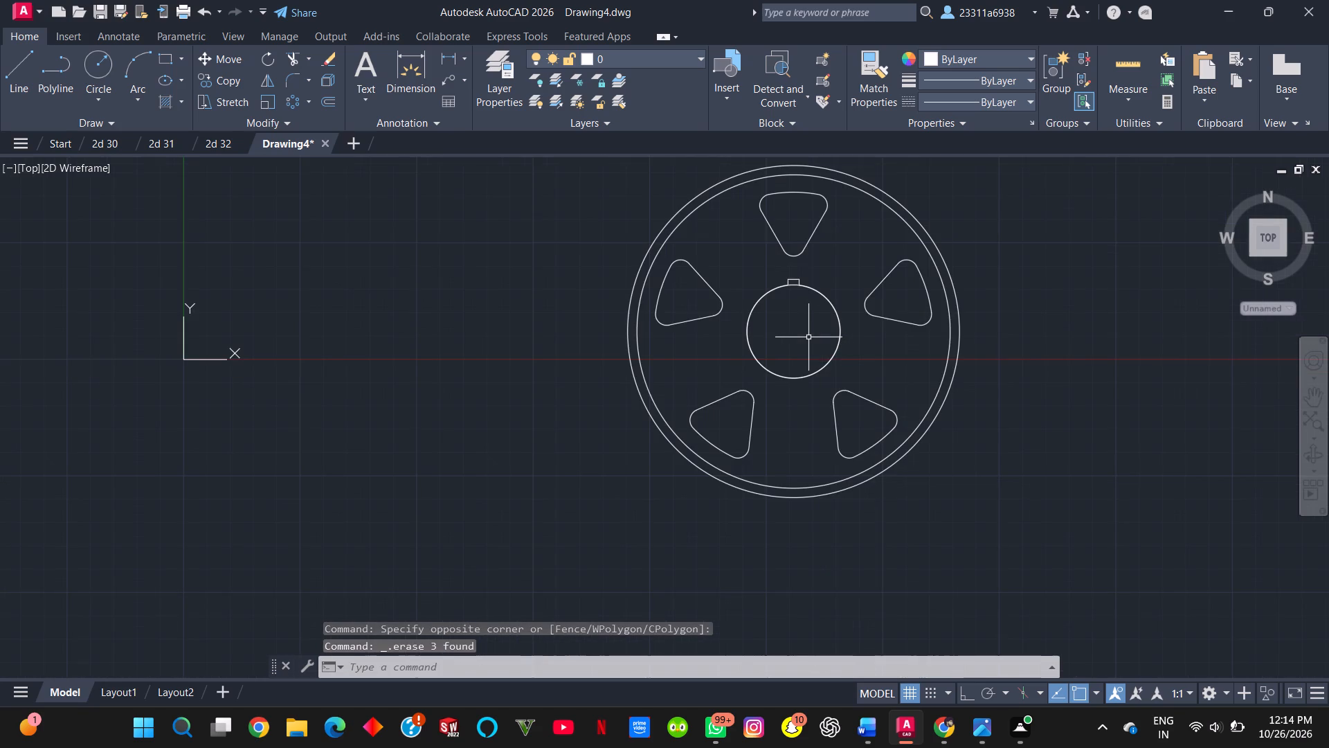
scroll(808, 337, down, 1)
scroll(808, 337, up, 1)
key(alt+Tab)
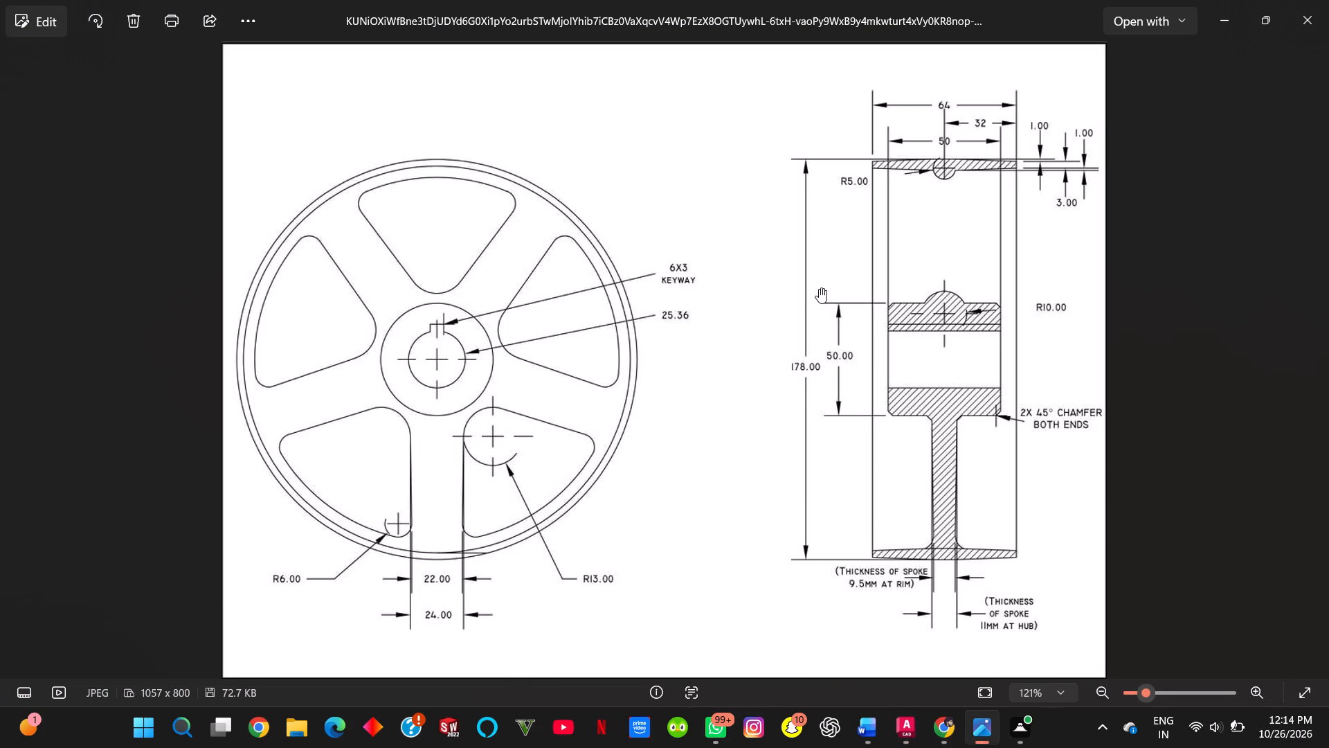
key(alt+Tab)
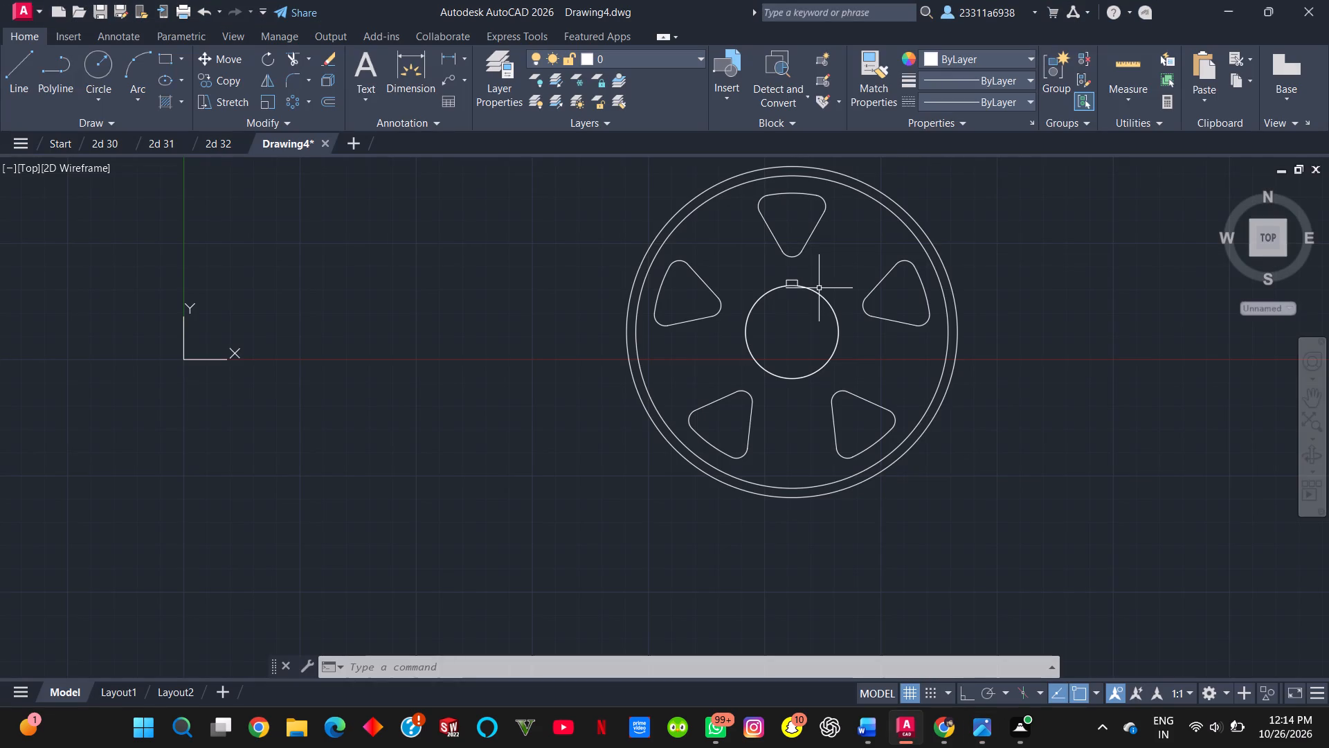
key(alt+Tab)
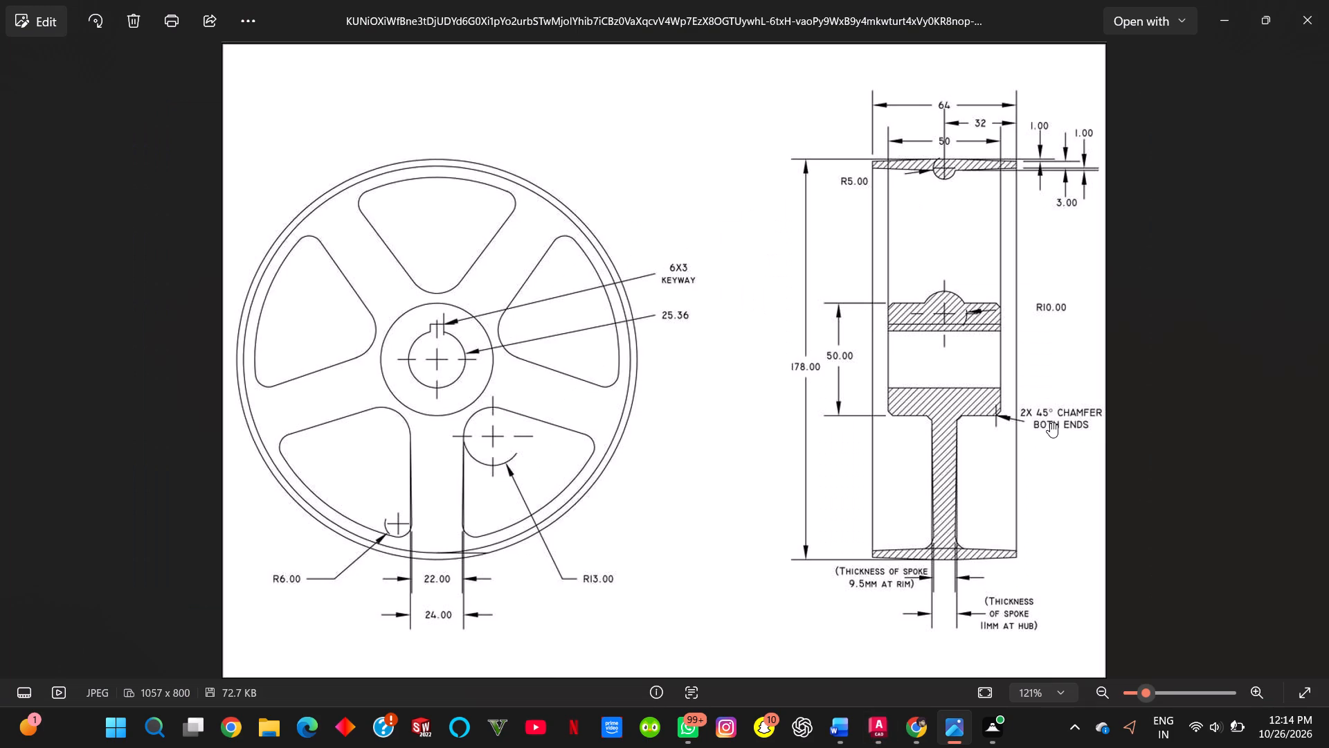
key(alt+Tab)
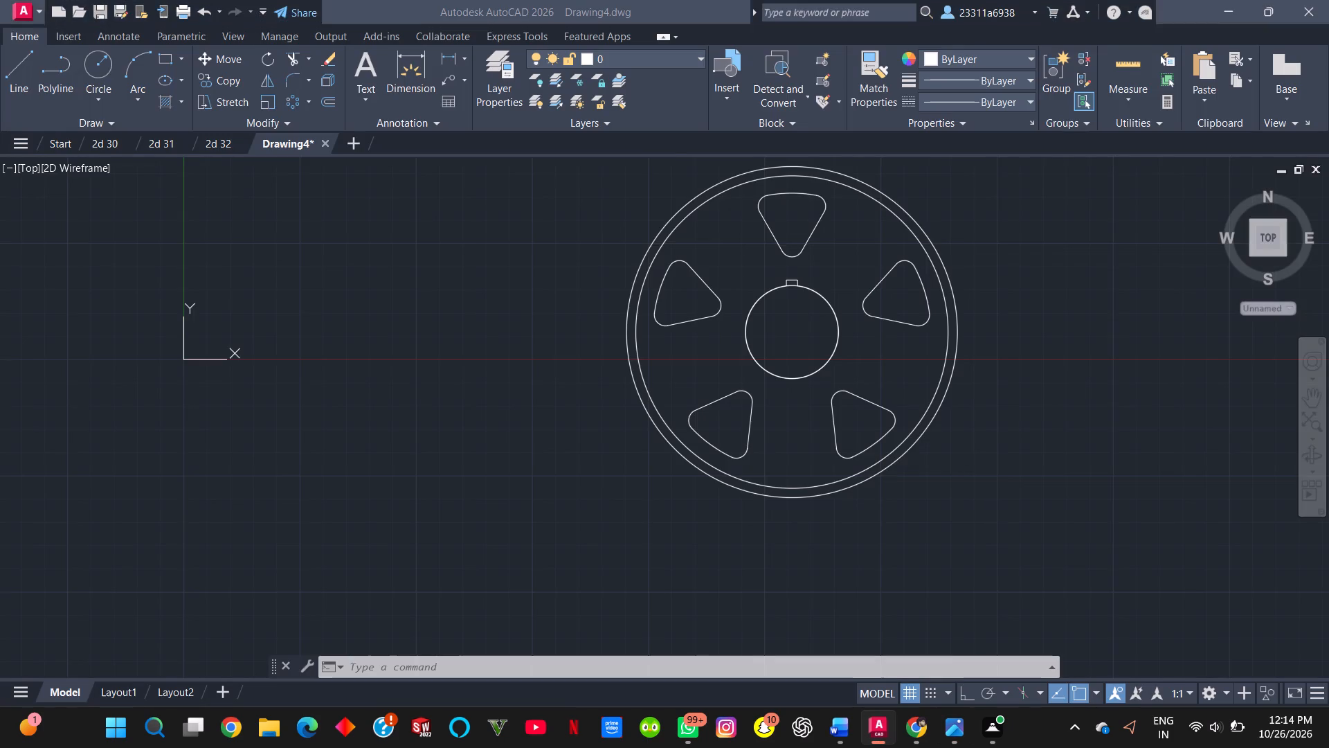
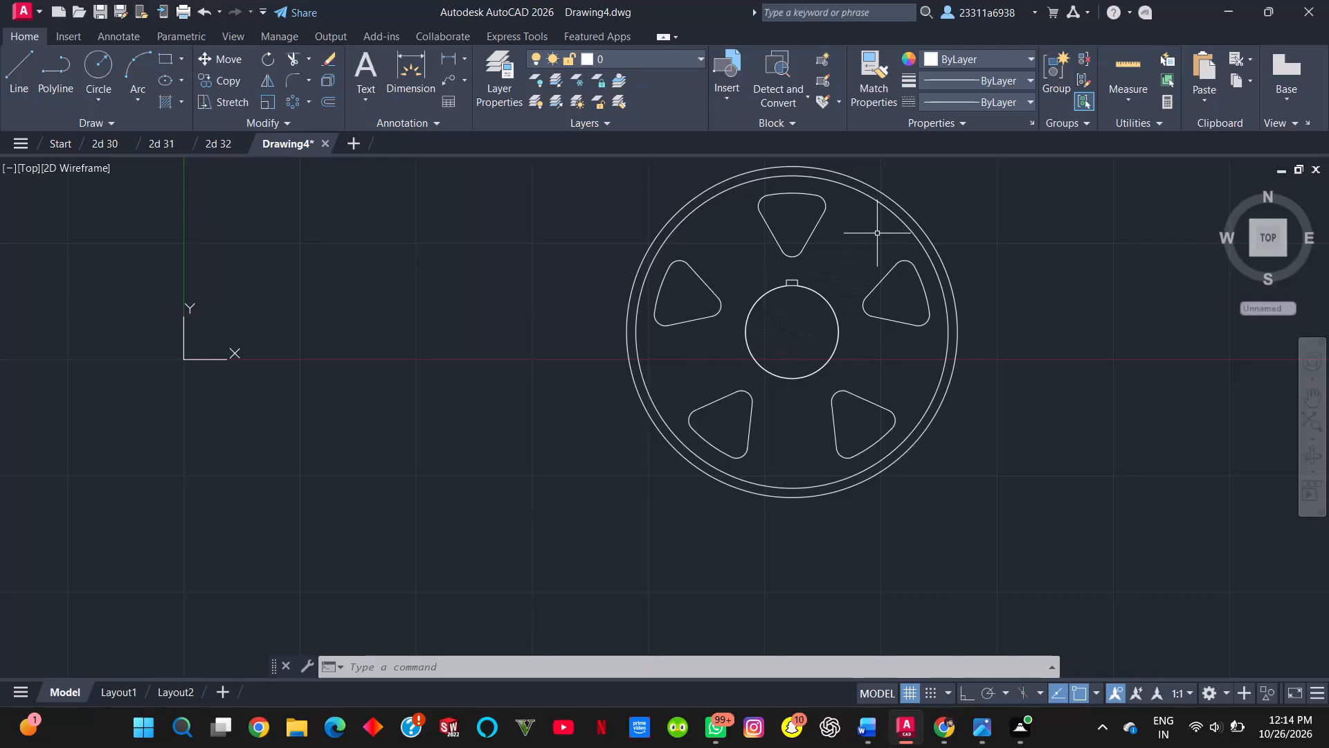
Draw two horizontal rays from the hub centre with Ortho on, one at 0° and one at 180°.
middle_drag(943, 179, 707, 327)
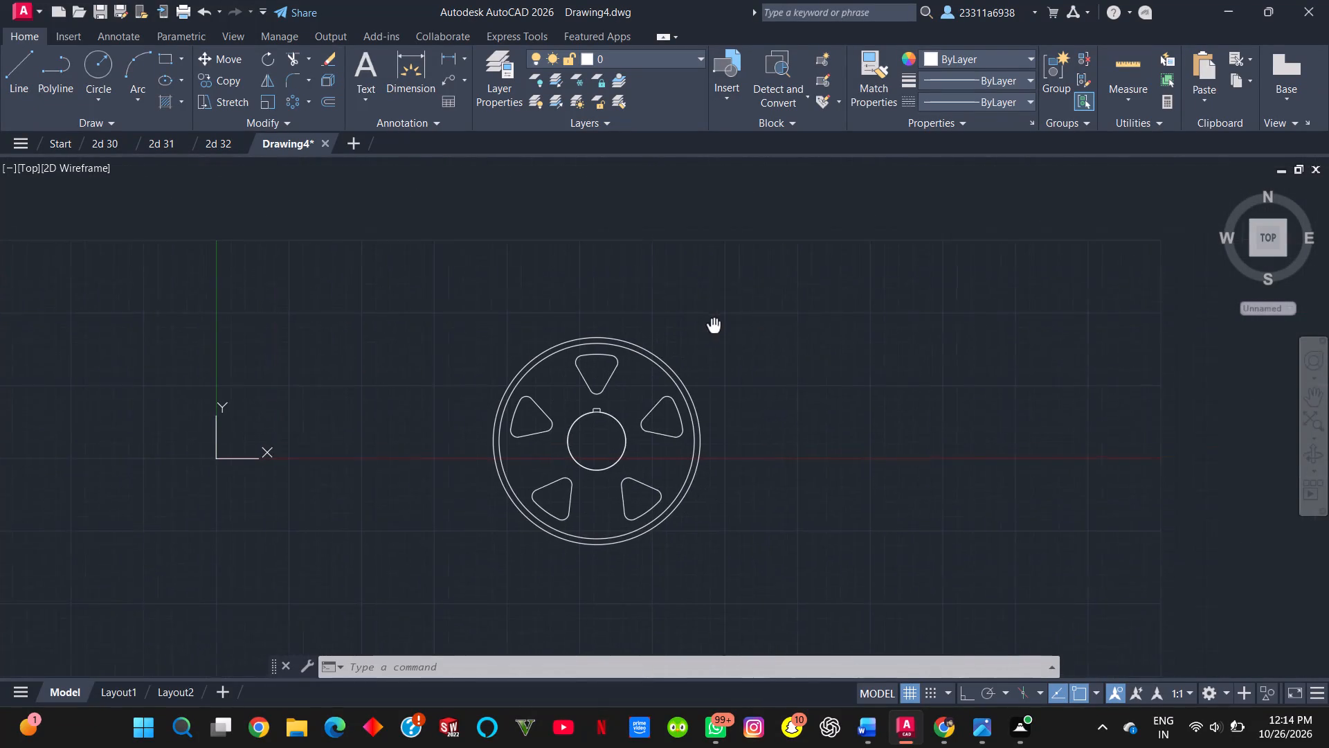
middle_drag(707, 327, 703, 327)
key(c)
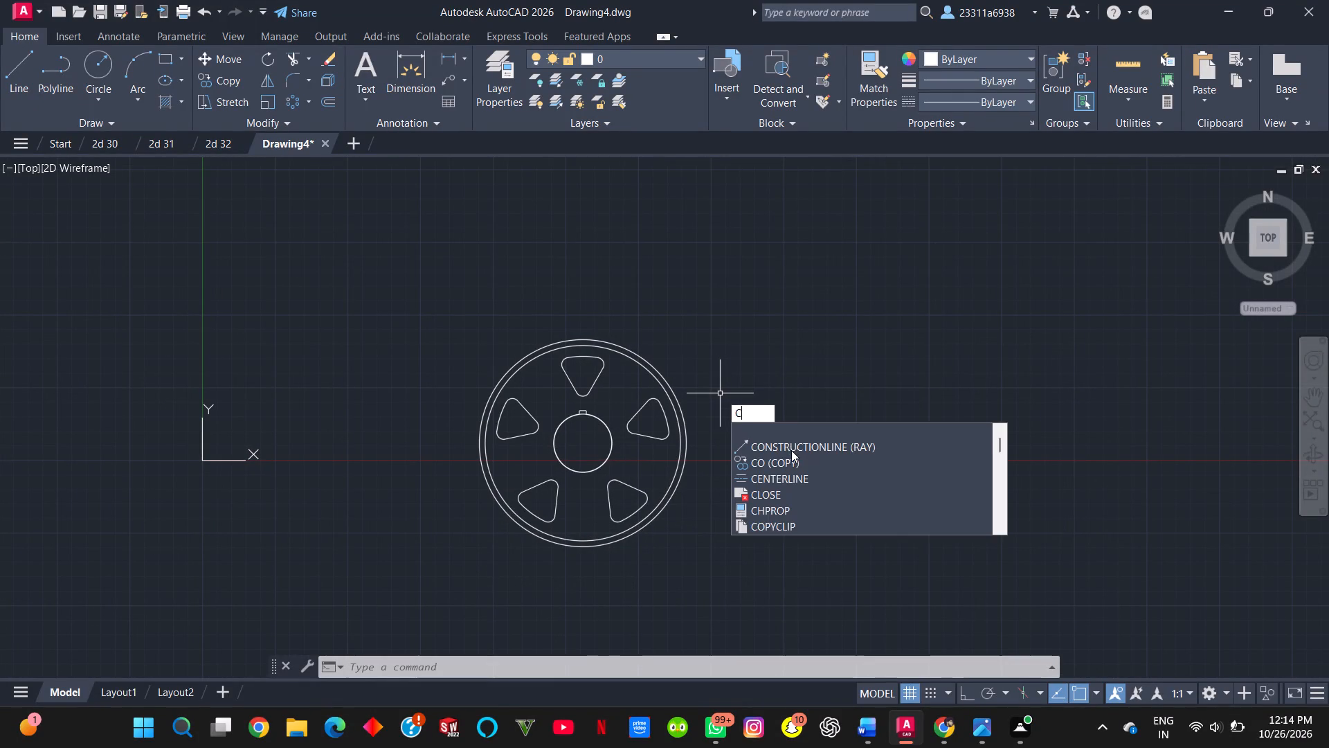
click(791, 450)
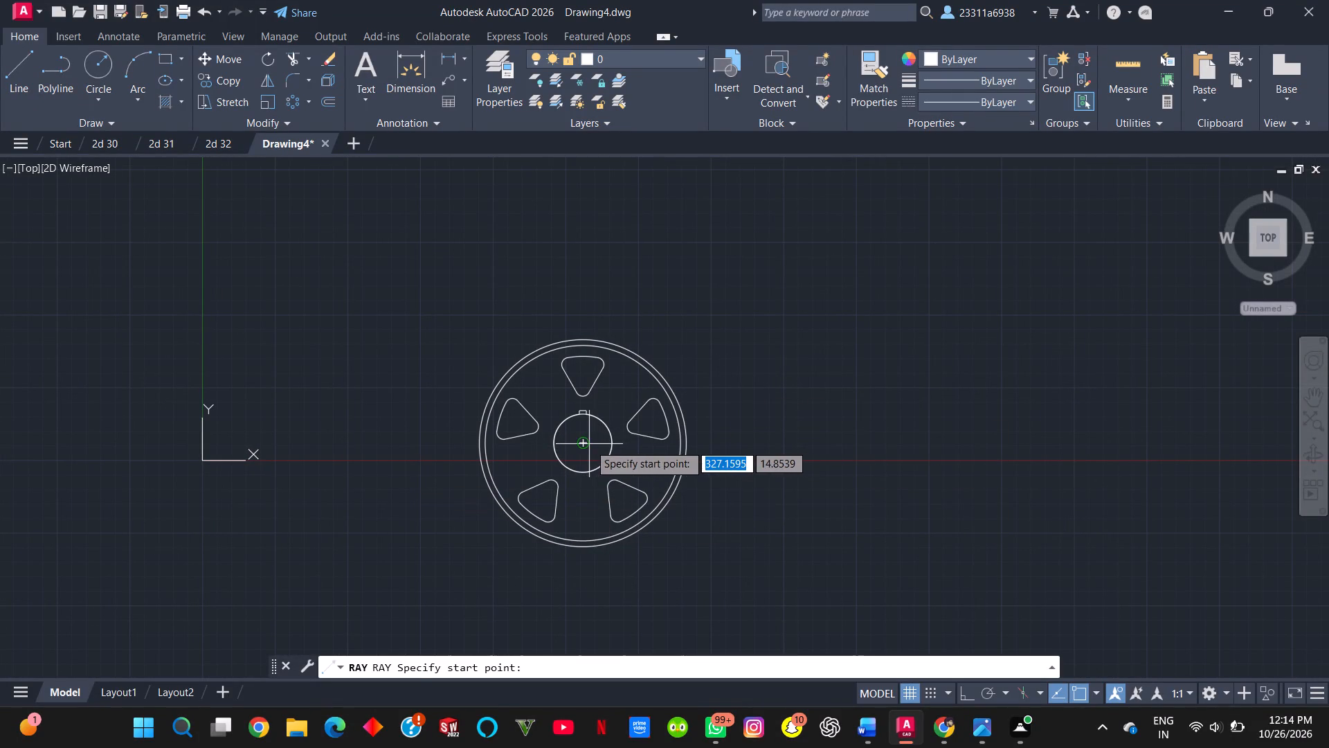
click(589, 444)
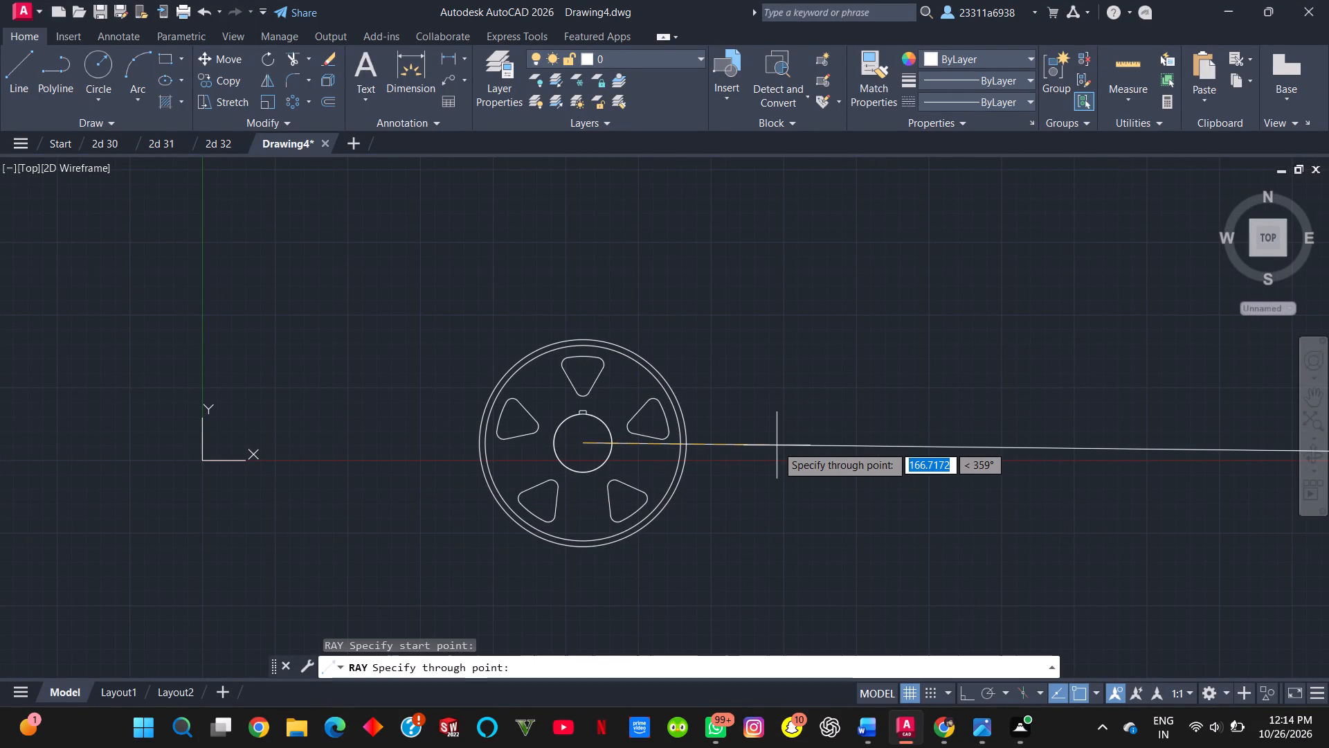
key(F8)
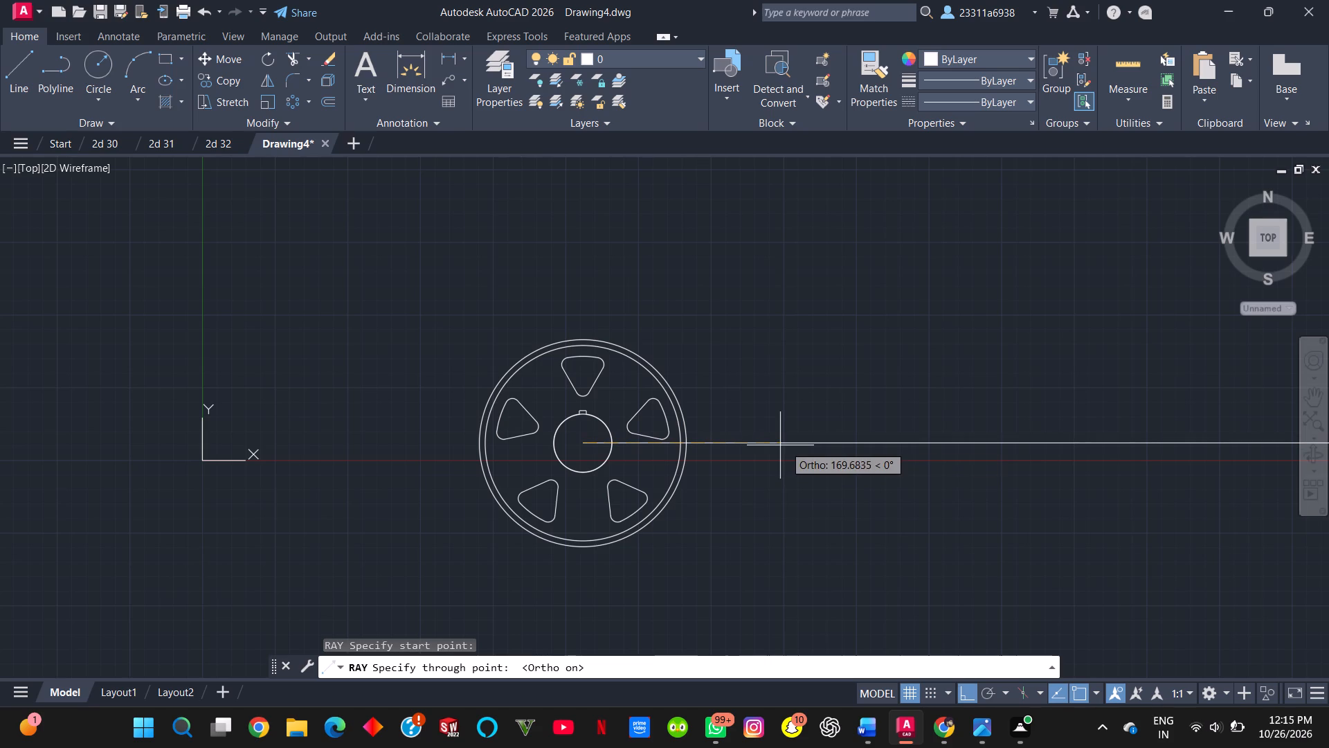
click(790, 458)
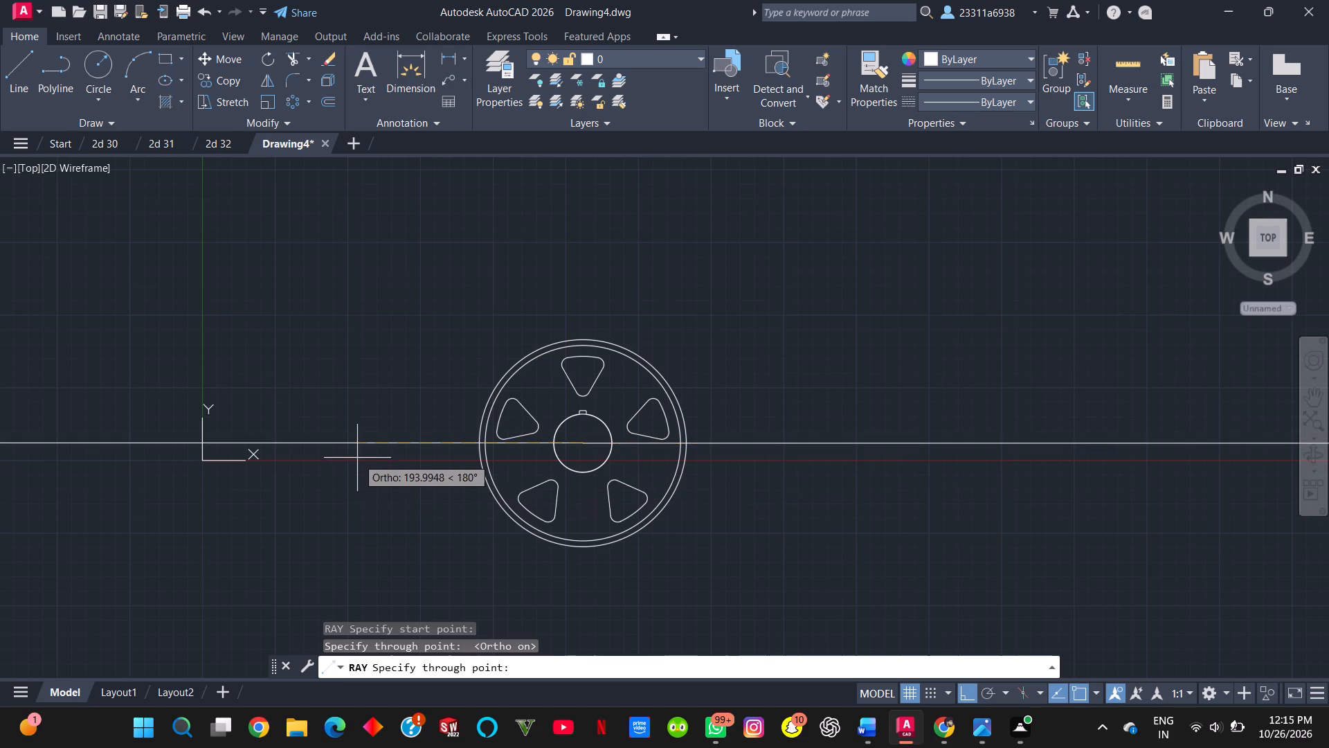
click(350, 443)
key(Escape)
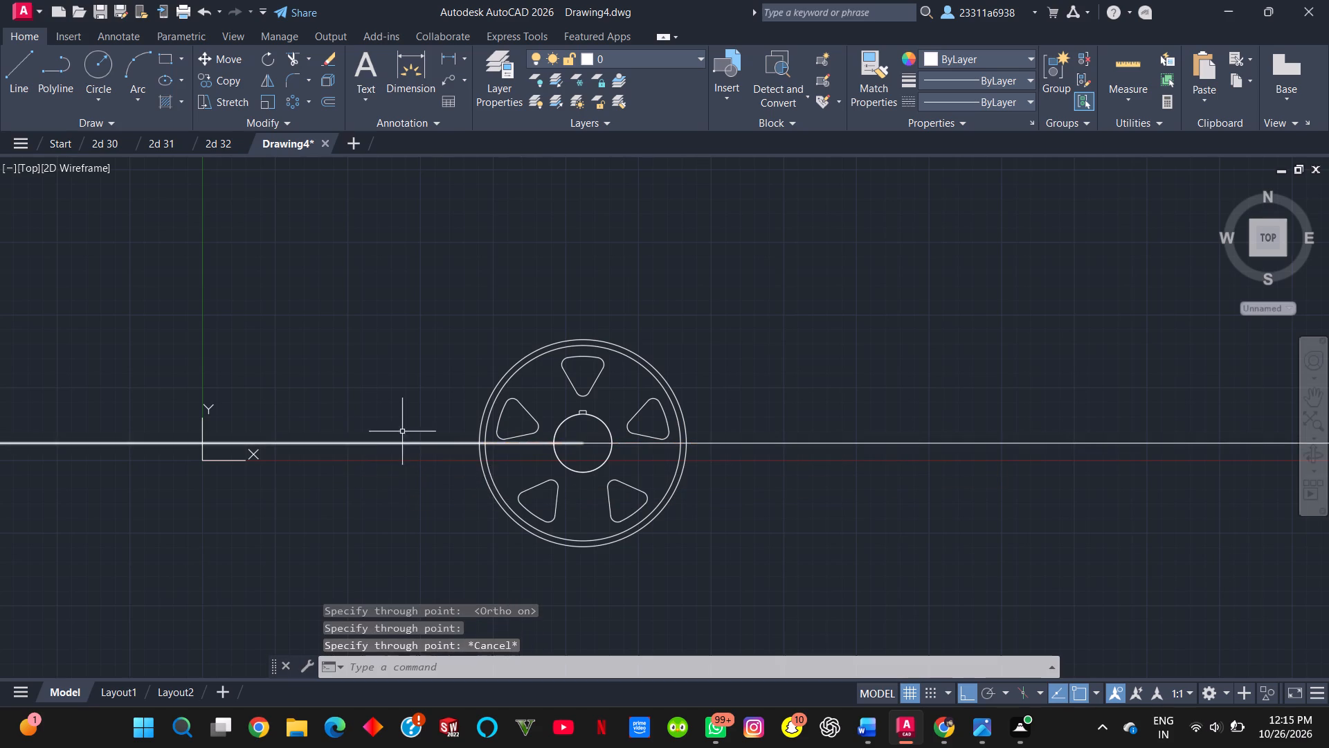
Switch to Photos to check the pulley reference drawing.
key(alt+Tab)
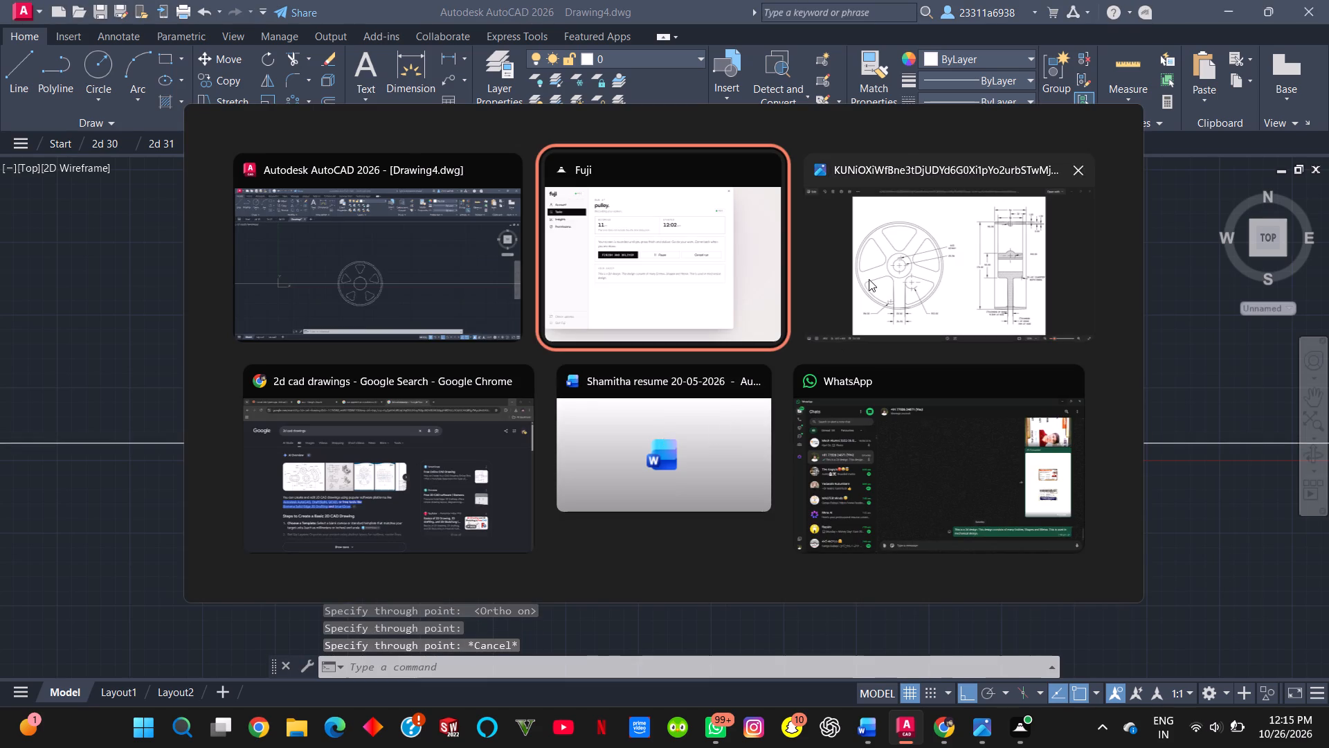
click(869, 279)
key(Tab)
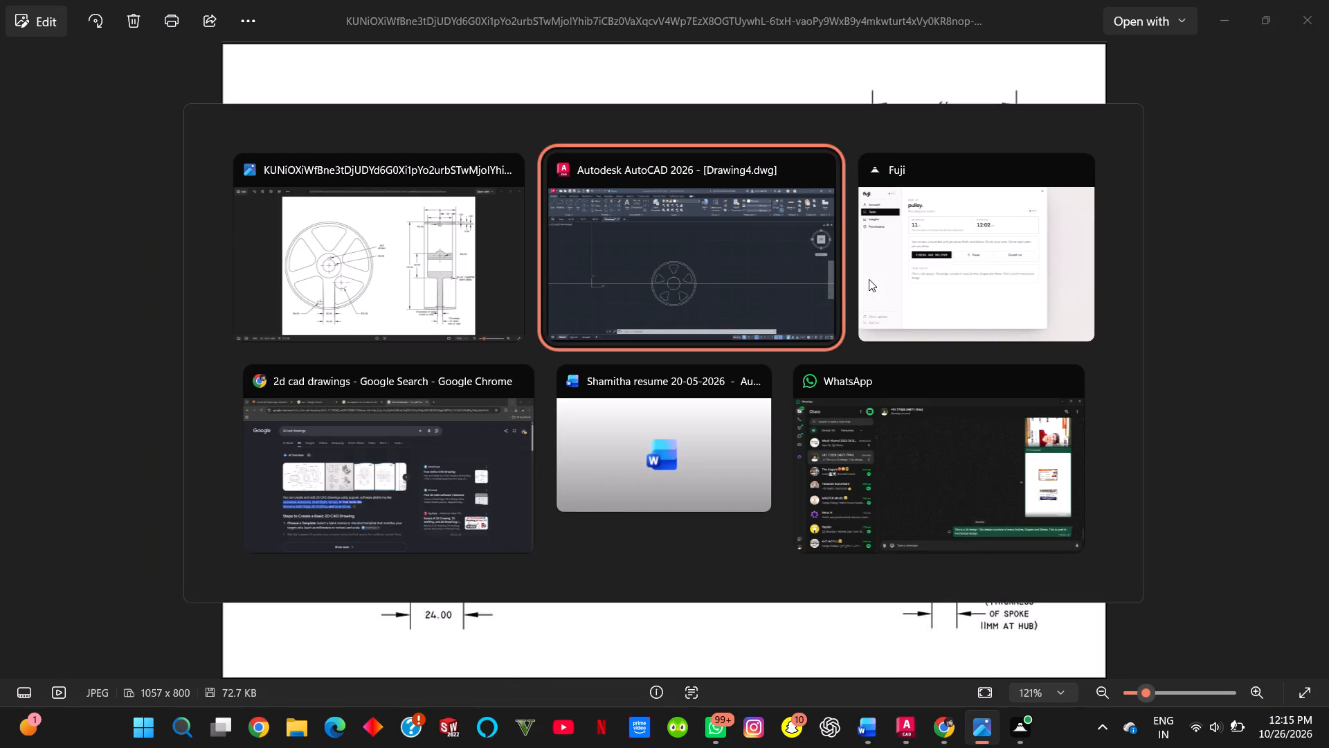
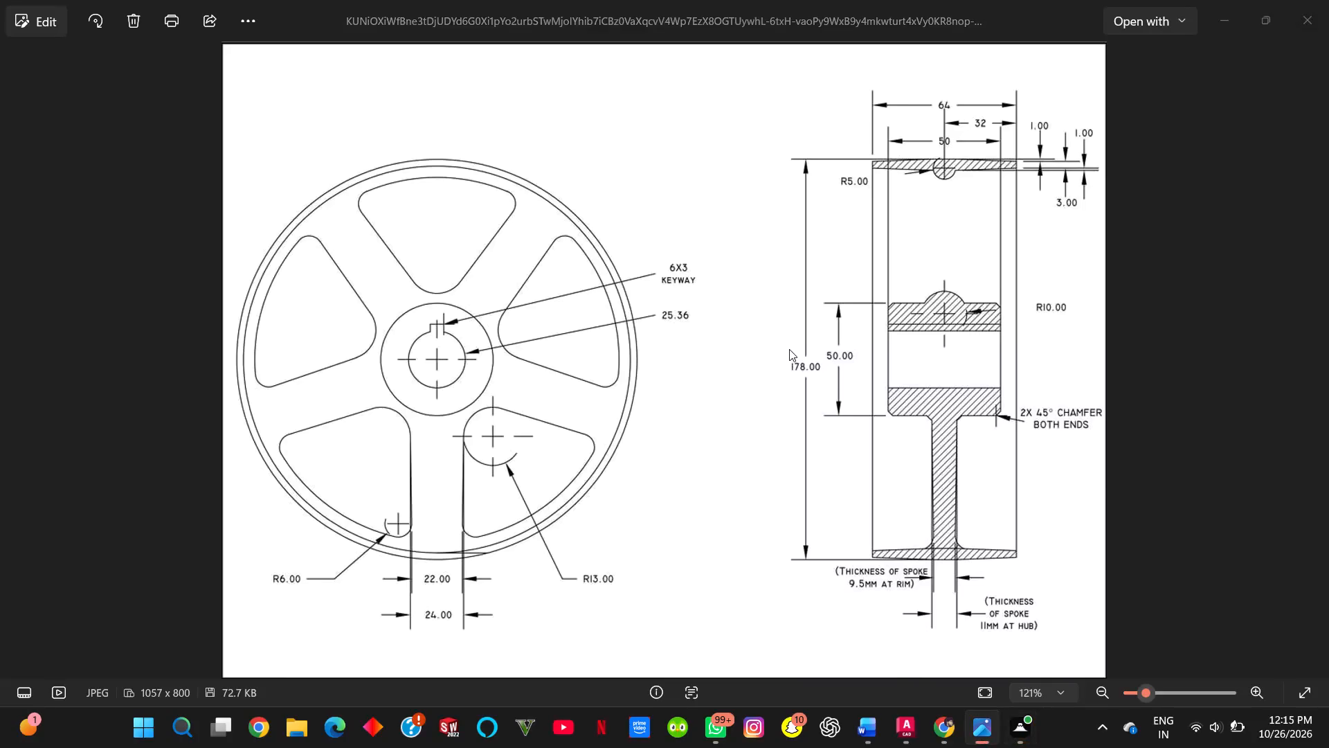
Return to AutoCAD and draw an 89 mm vertical line upward from the horizontal centre ray, well to the right of the front view.
key(alt+Tab)
key(alt+Tab)
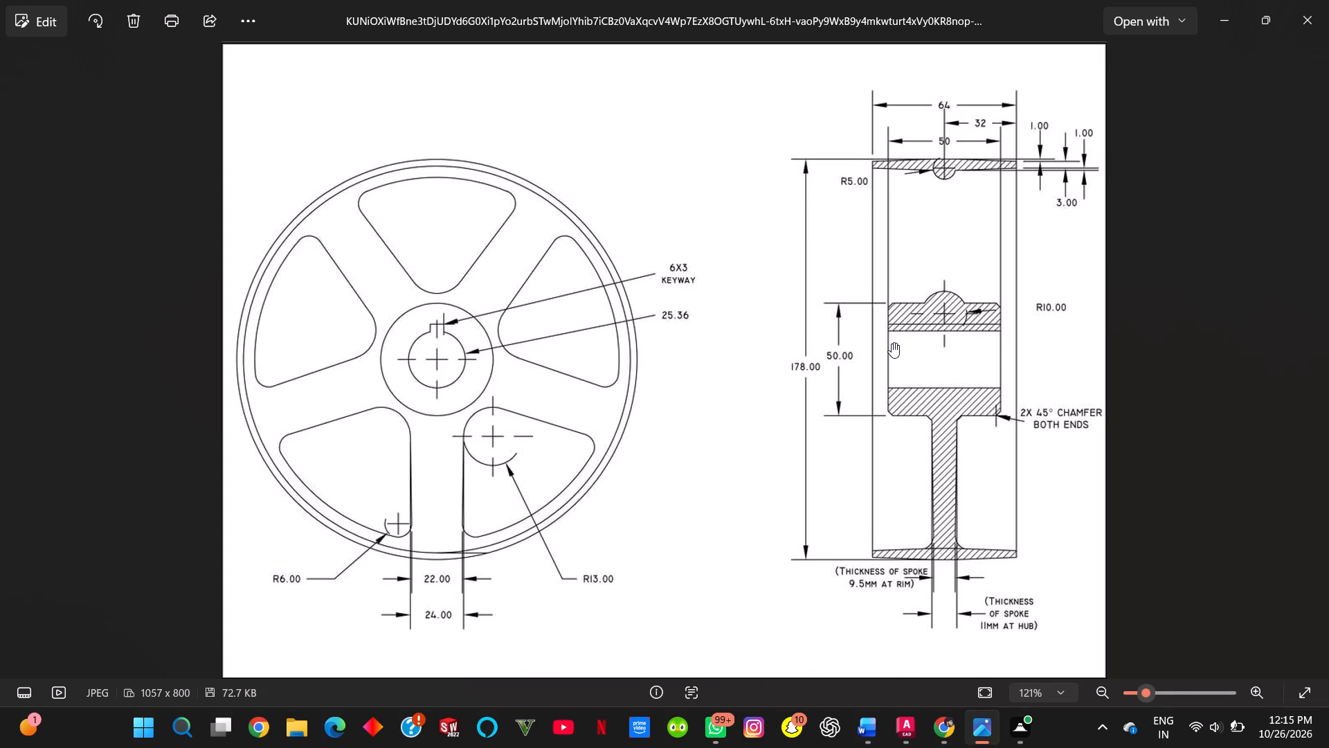
key(alt+Tab)
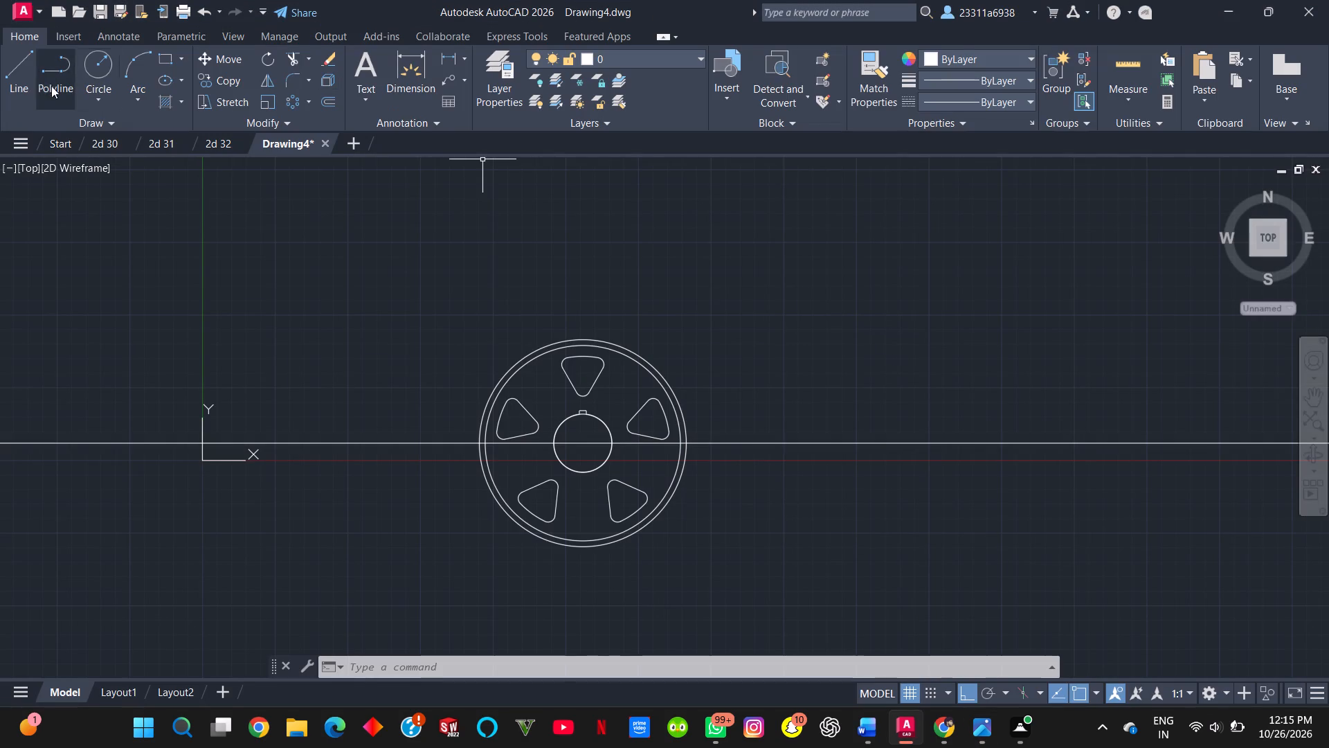
click(33, 75)
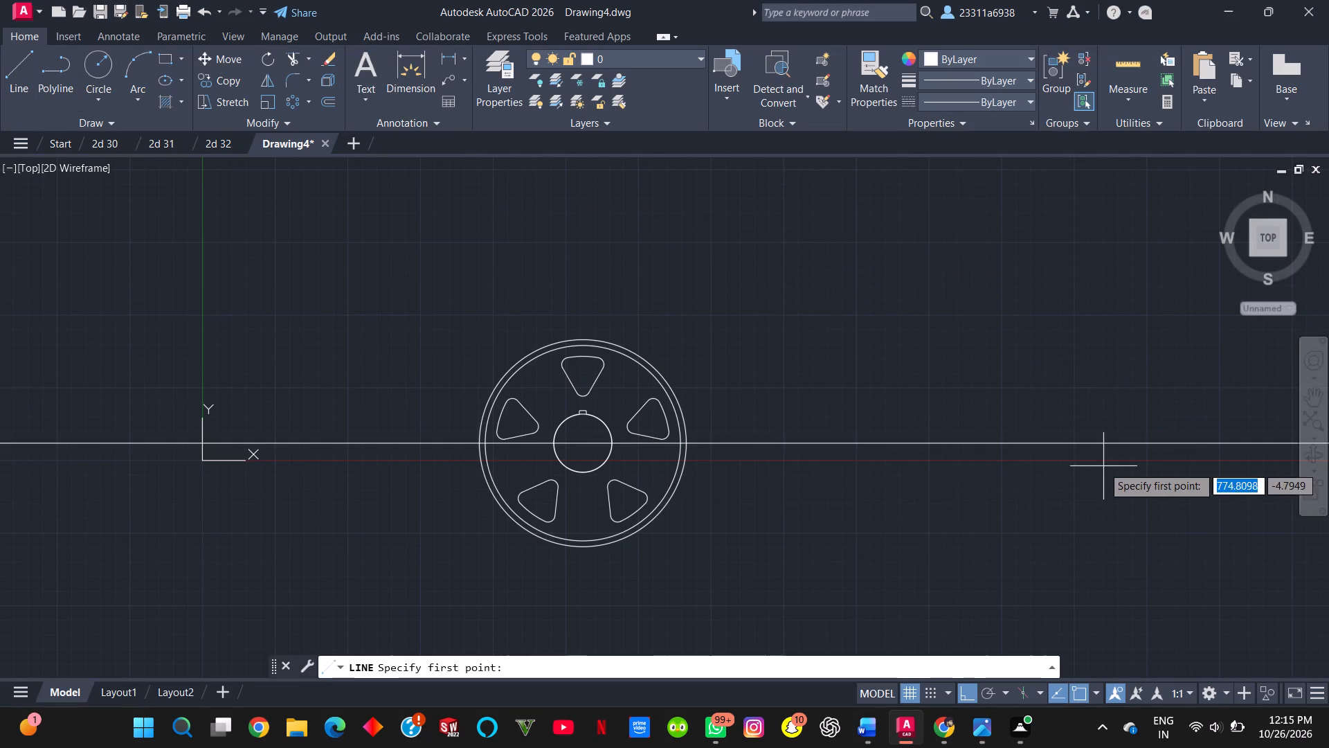
double_click(1093, 445)
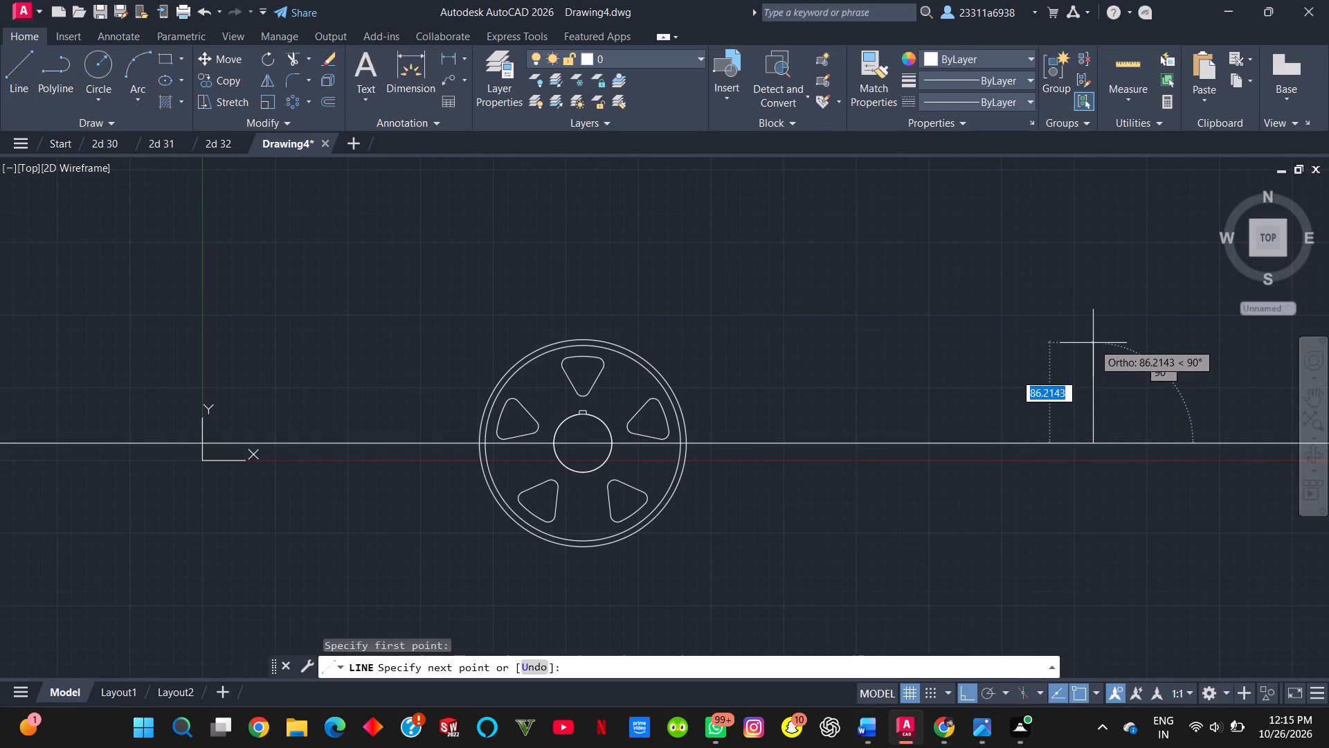
text(89)
key(Return)
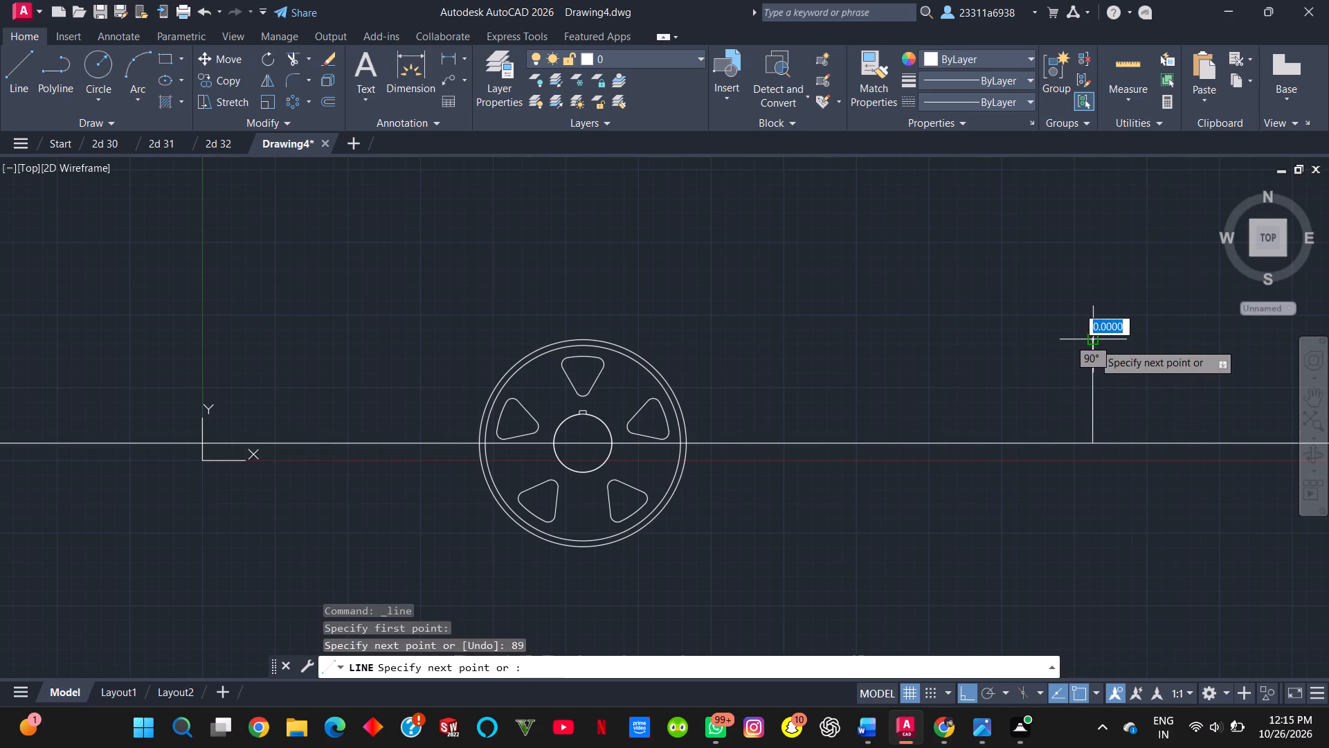
key(Escape)
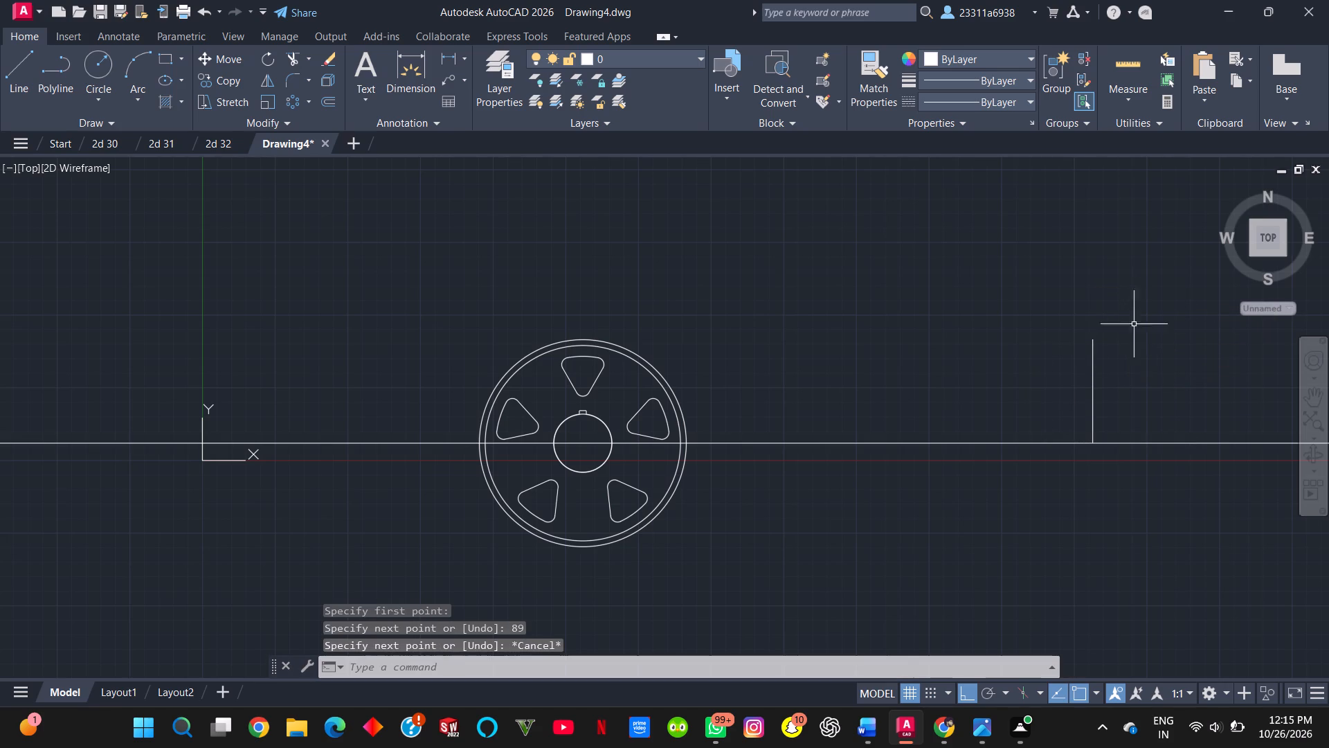
Draw a 25 mm vertical line upward from the foot of the 89 mm line, following the hub size in the reference.
scroll(1146, 389, up, 1)
scroll(1146, 389, down, 1)
middle_drag(1146, 389, 790, 418)
key(alt+Tab)
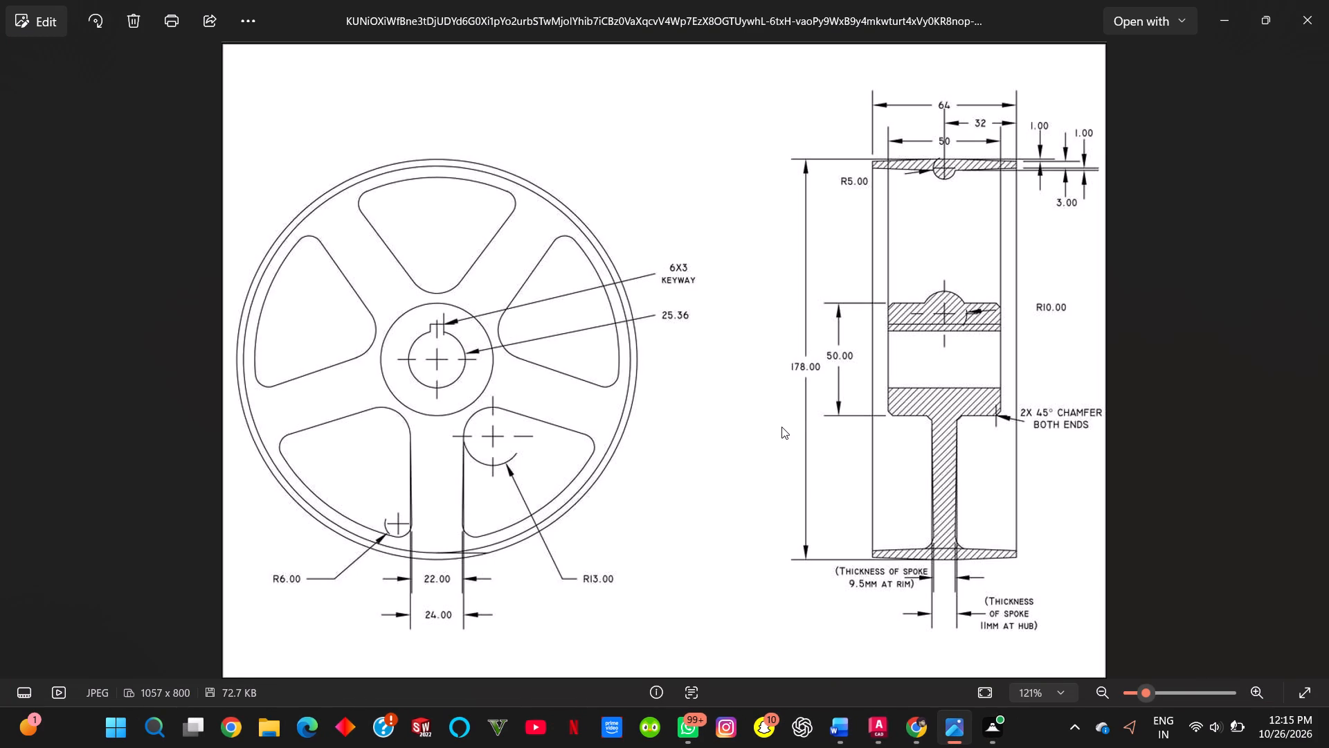
key(alt+Tab)
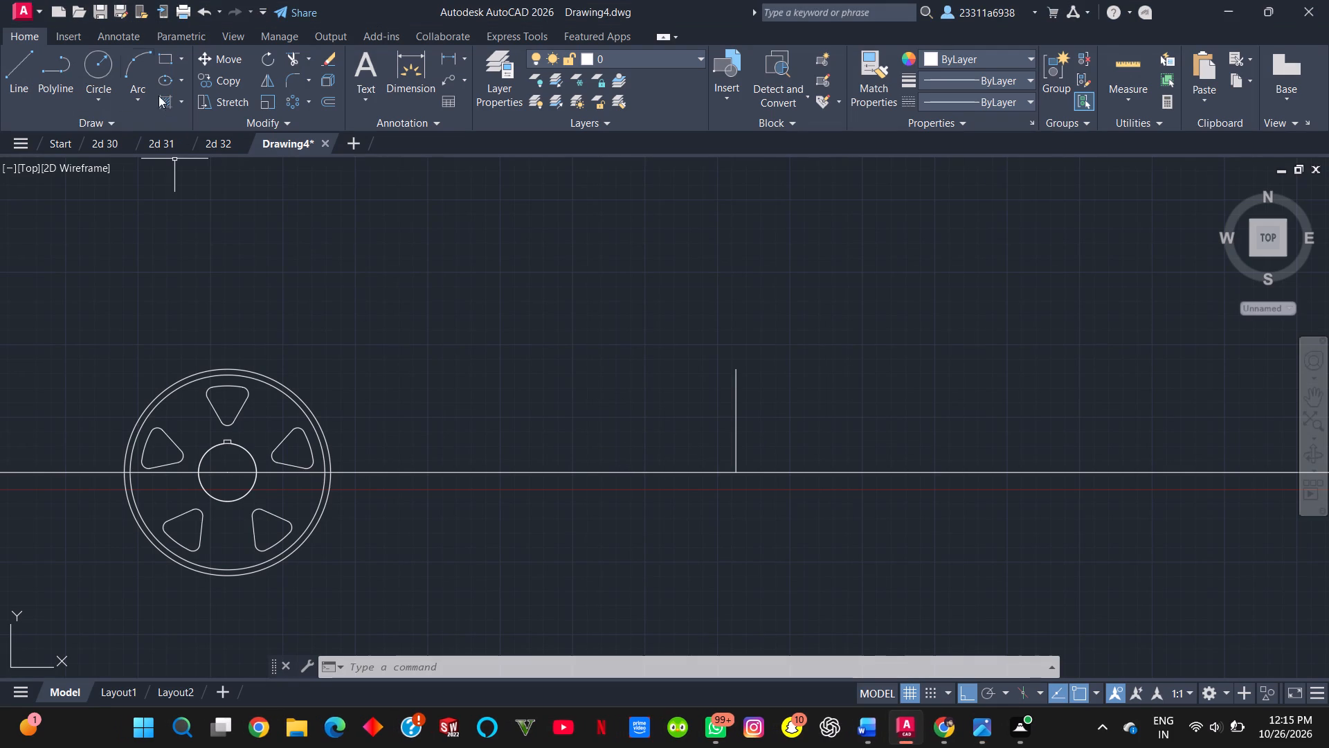
click(18, 71)
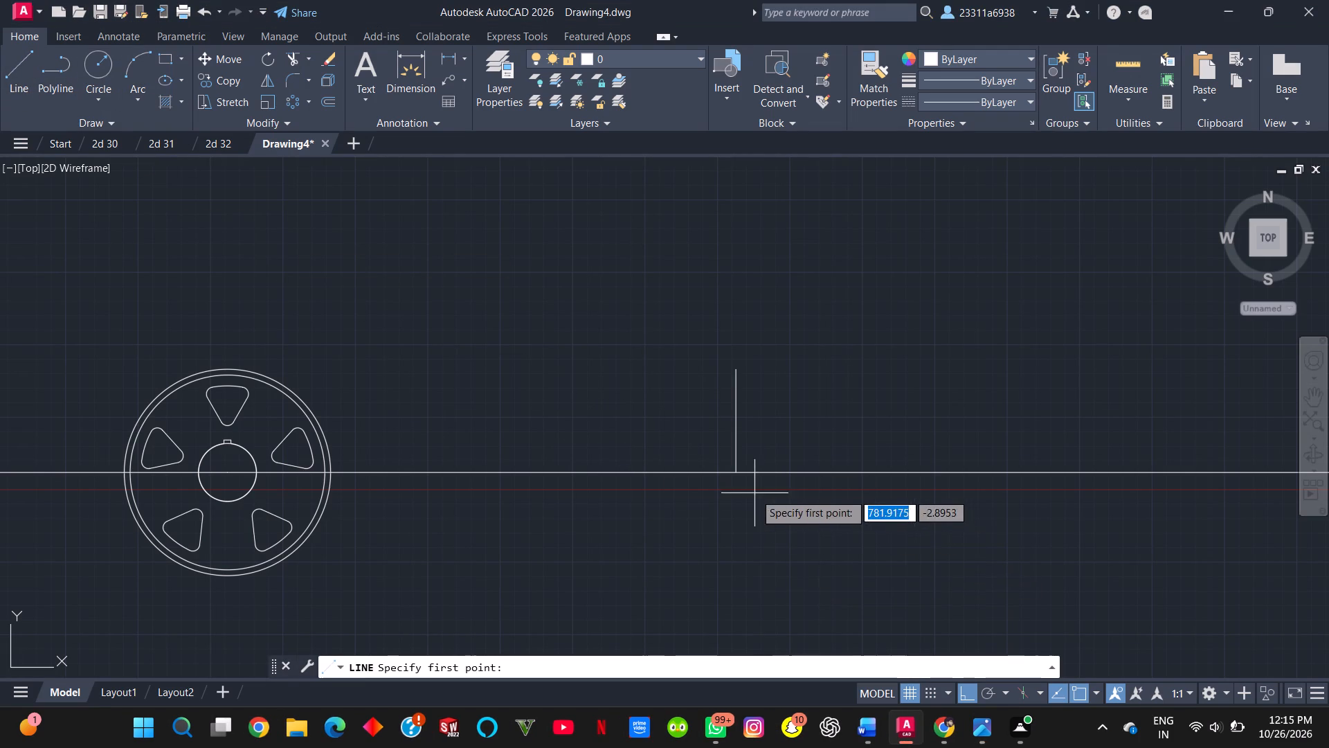
click(736, 477)
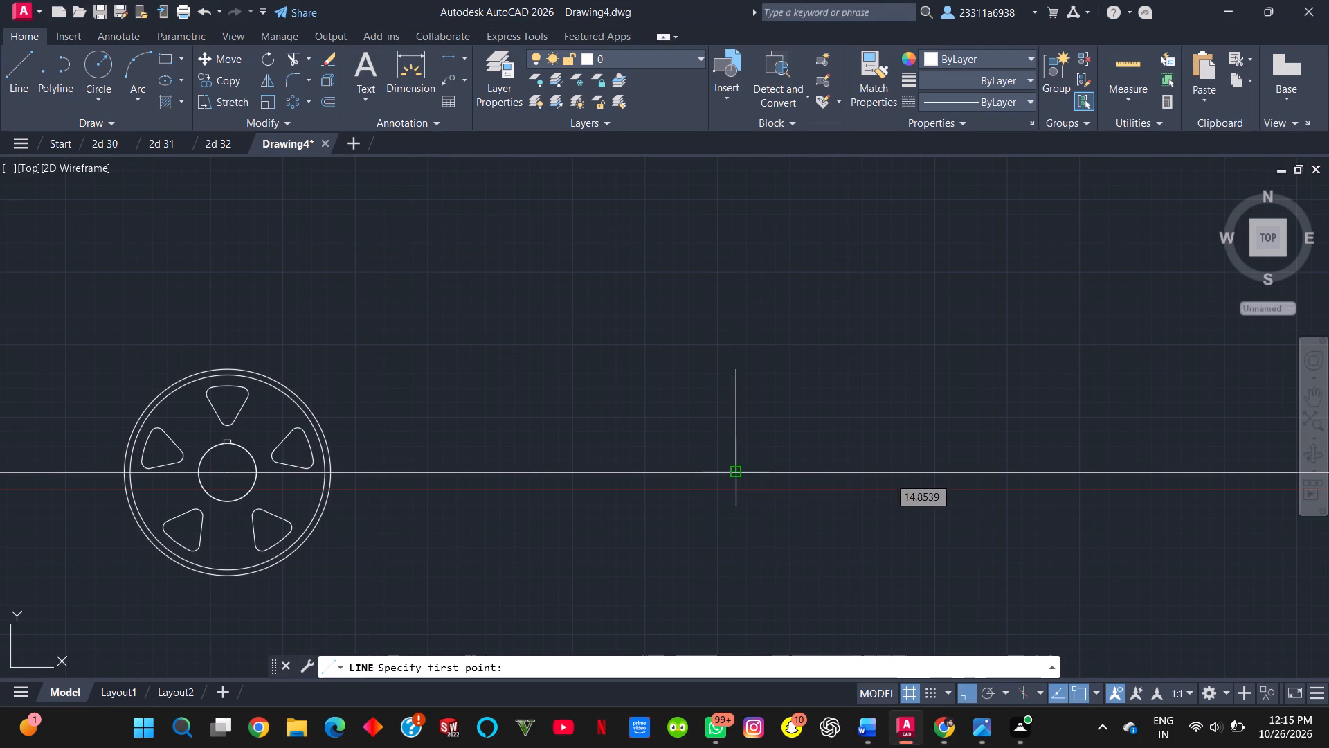
text(25)
key(Return)
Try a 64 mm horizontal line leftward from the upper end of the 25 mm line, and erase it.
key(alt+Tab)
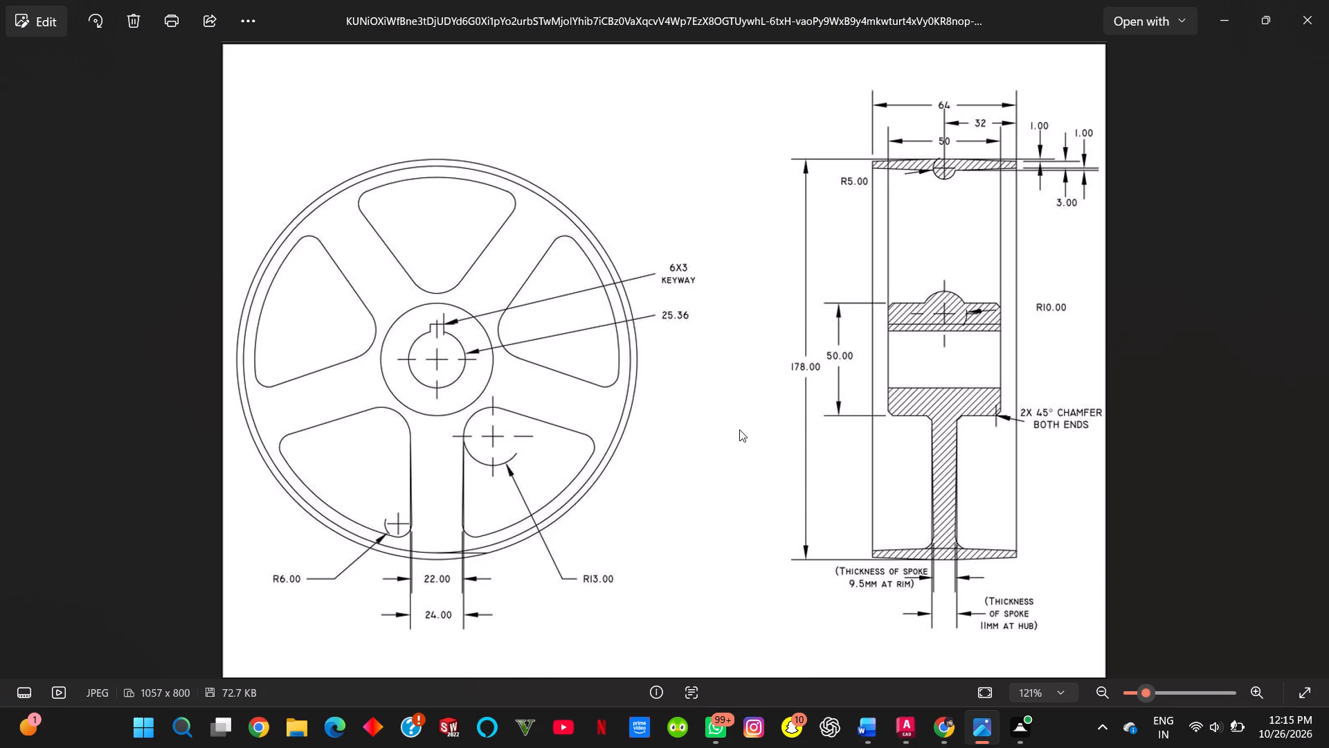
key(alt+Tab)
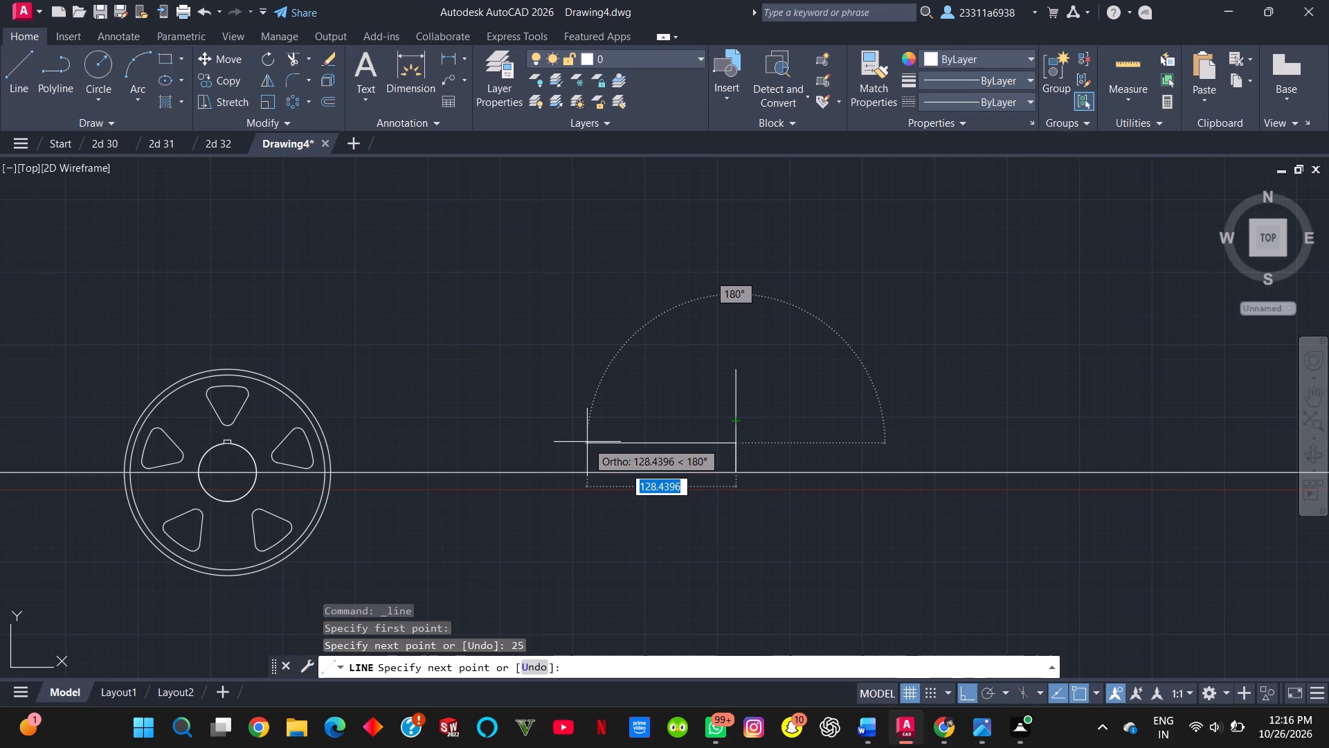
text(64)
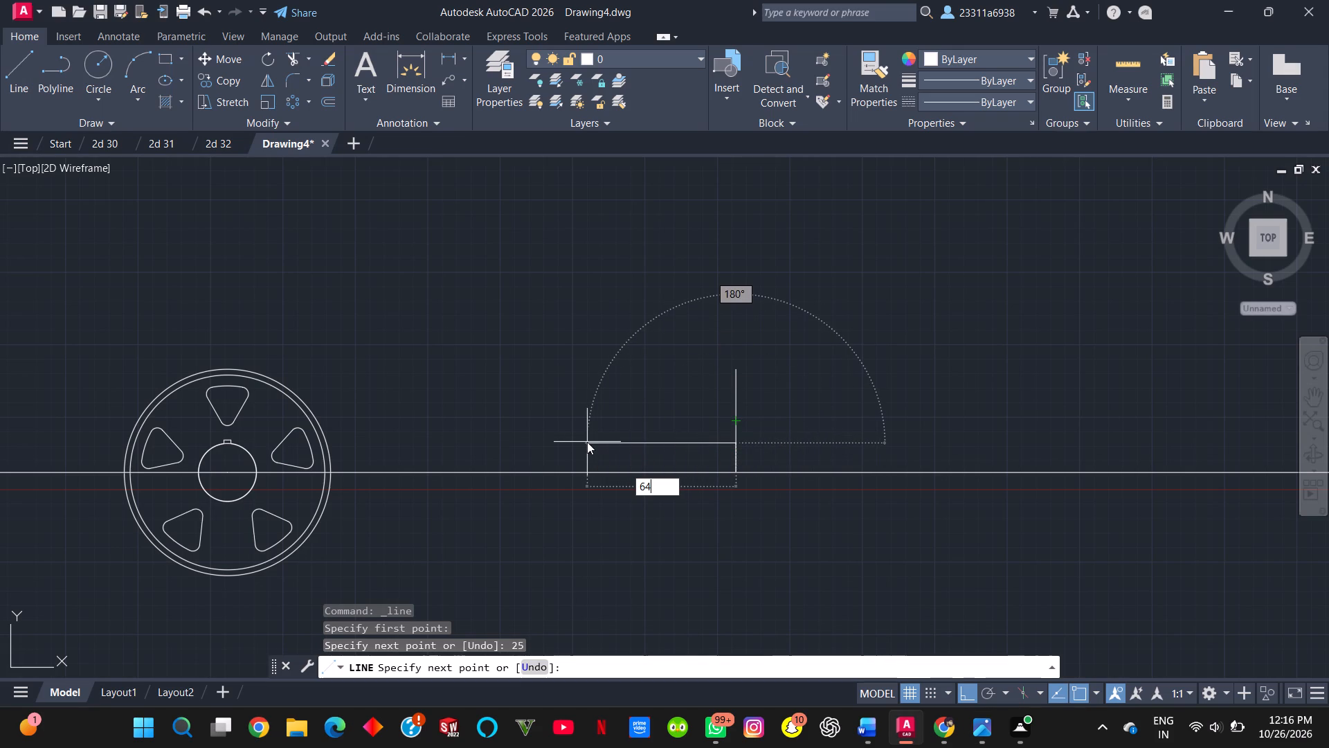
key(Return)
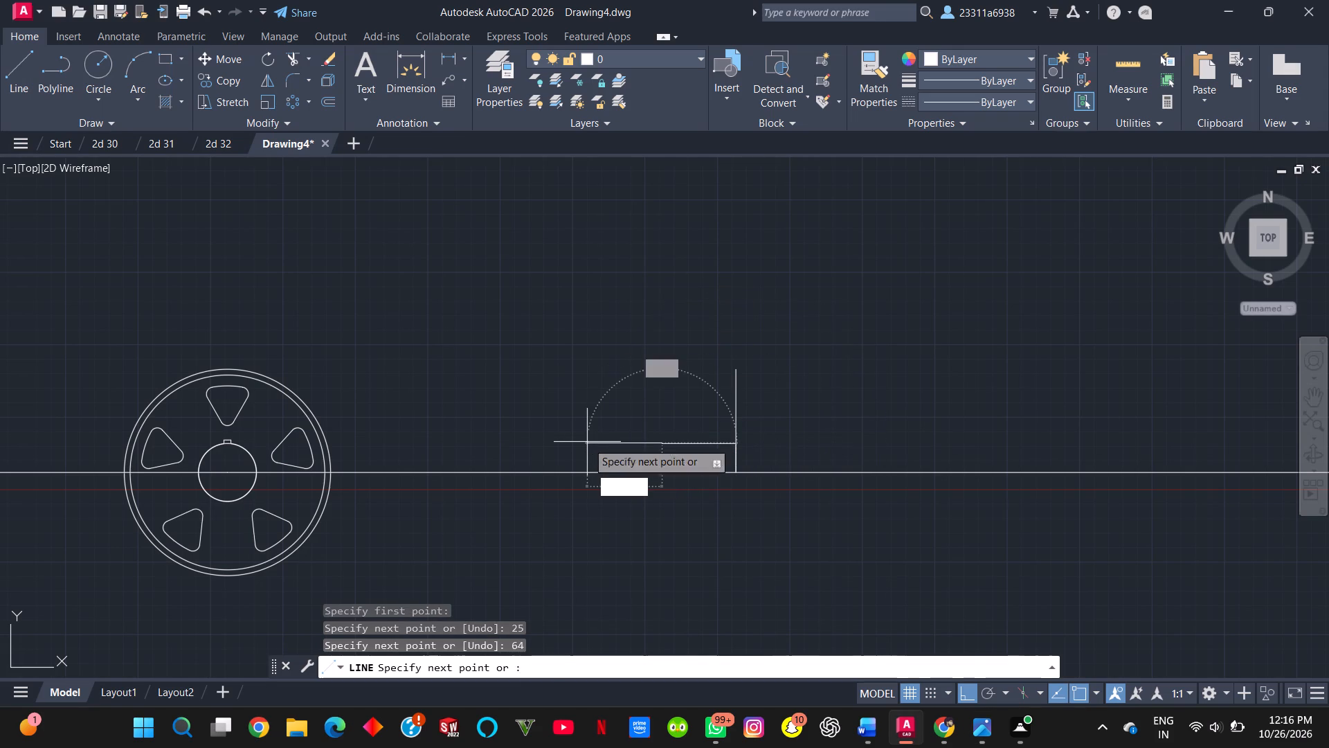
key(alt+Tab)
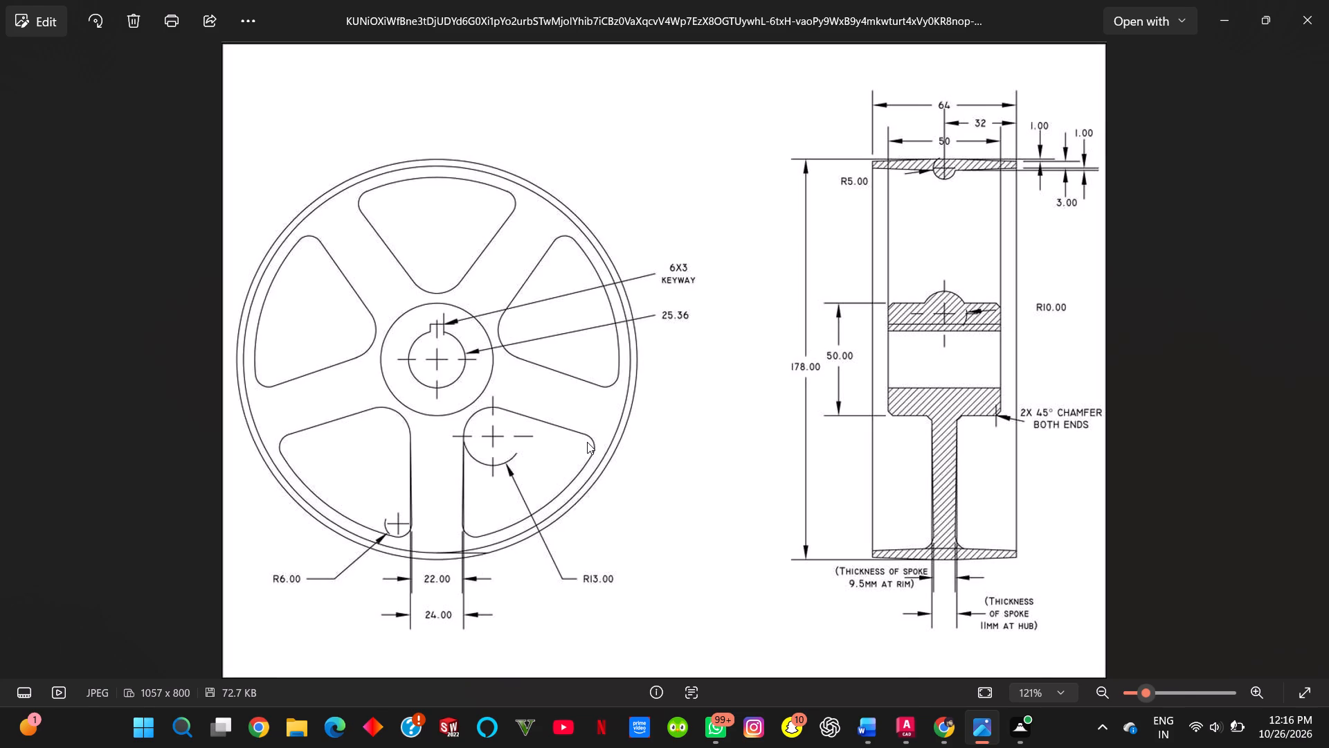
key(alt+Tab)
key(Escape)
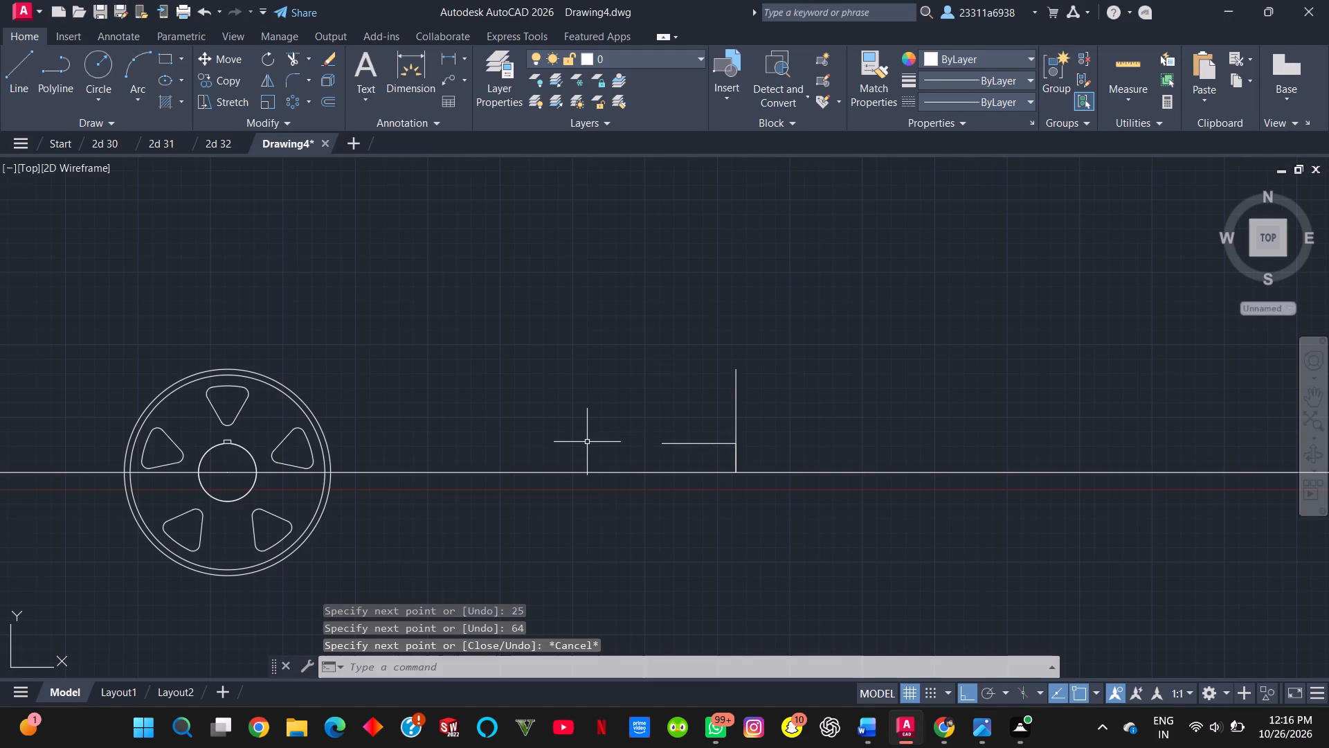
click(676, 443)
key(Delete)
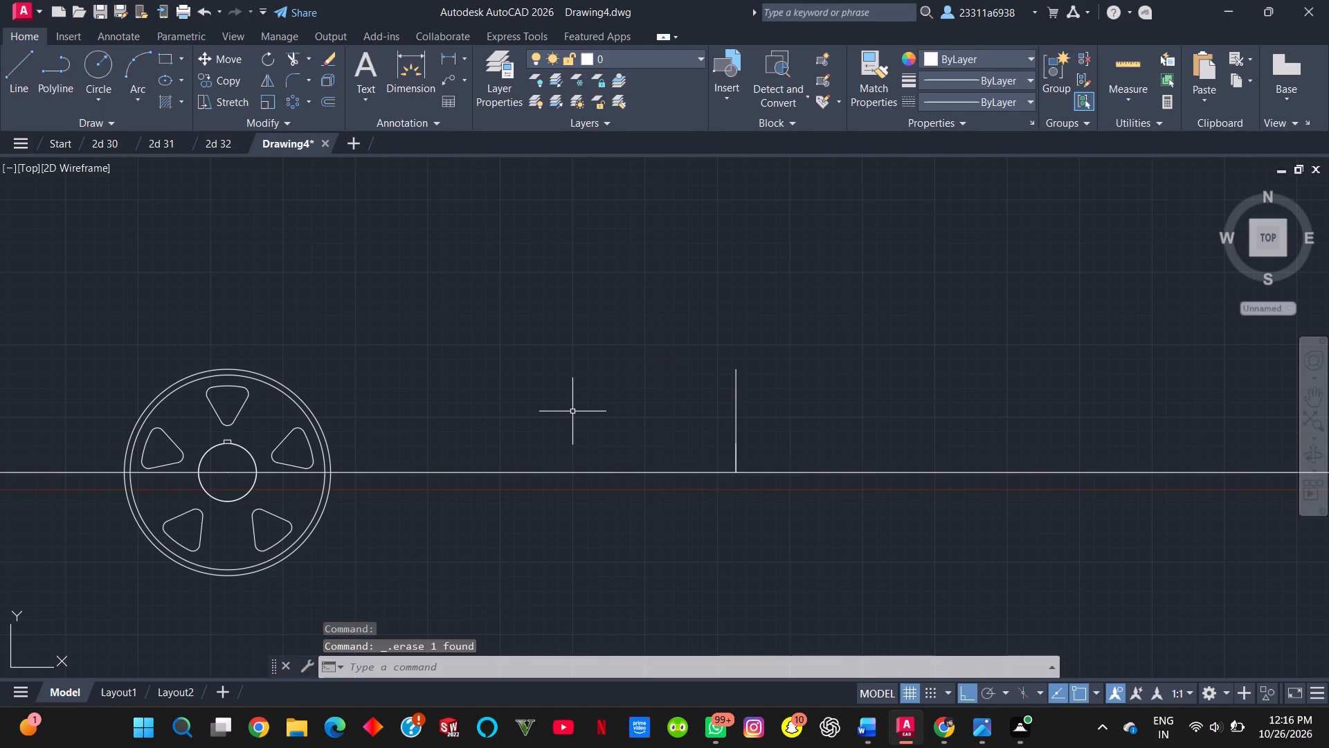
Draw a 64 mm line leftward from the top of the 89 mm line and continue it straight down to the centre ray.
key(l)
key(Return)
click(733, 374)
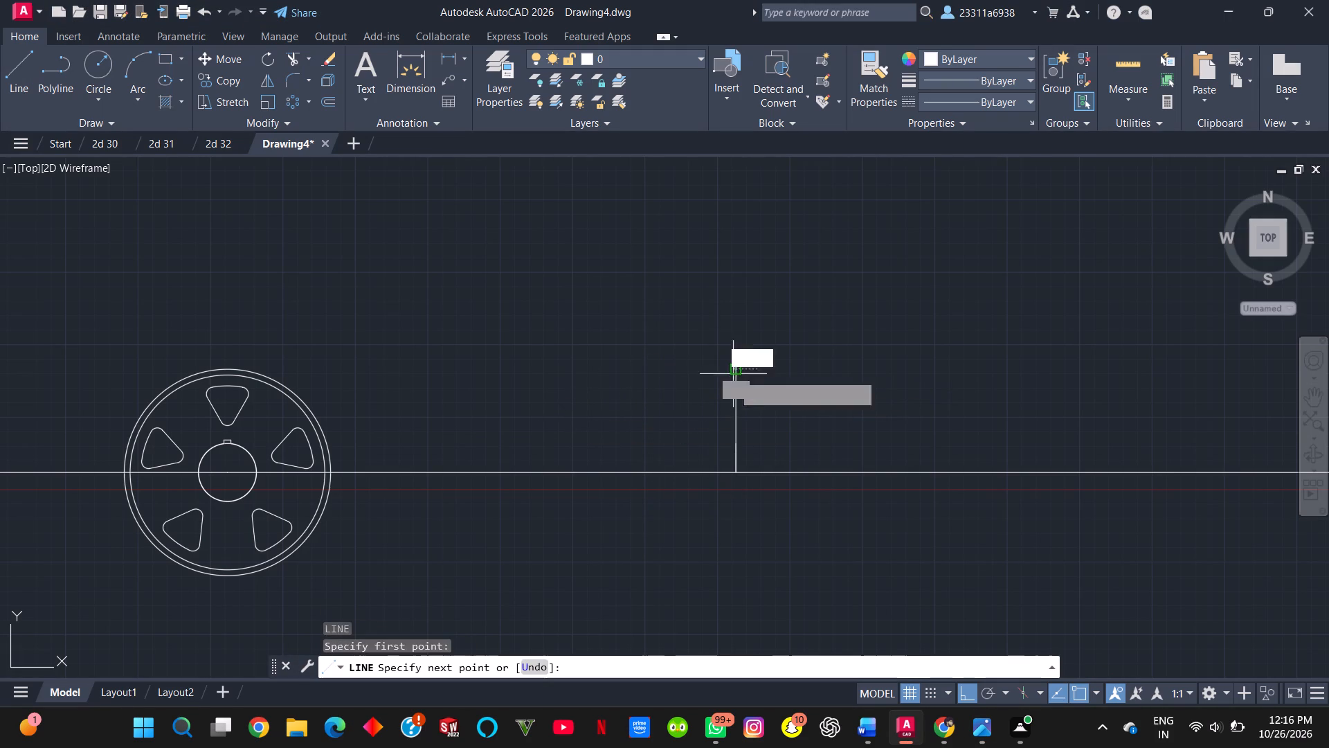
text(64)
key(Return)
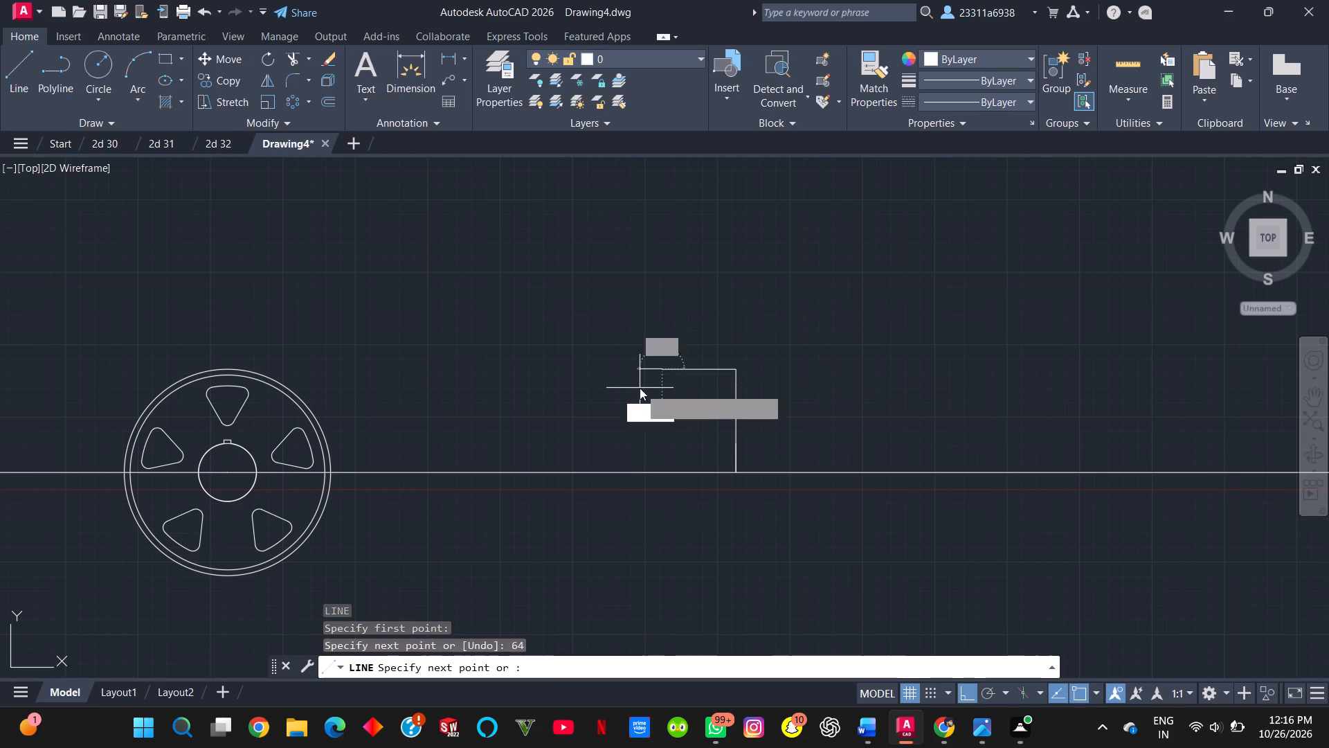
click(659, 474)
key(Escape)
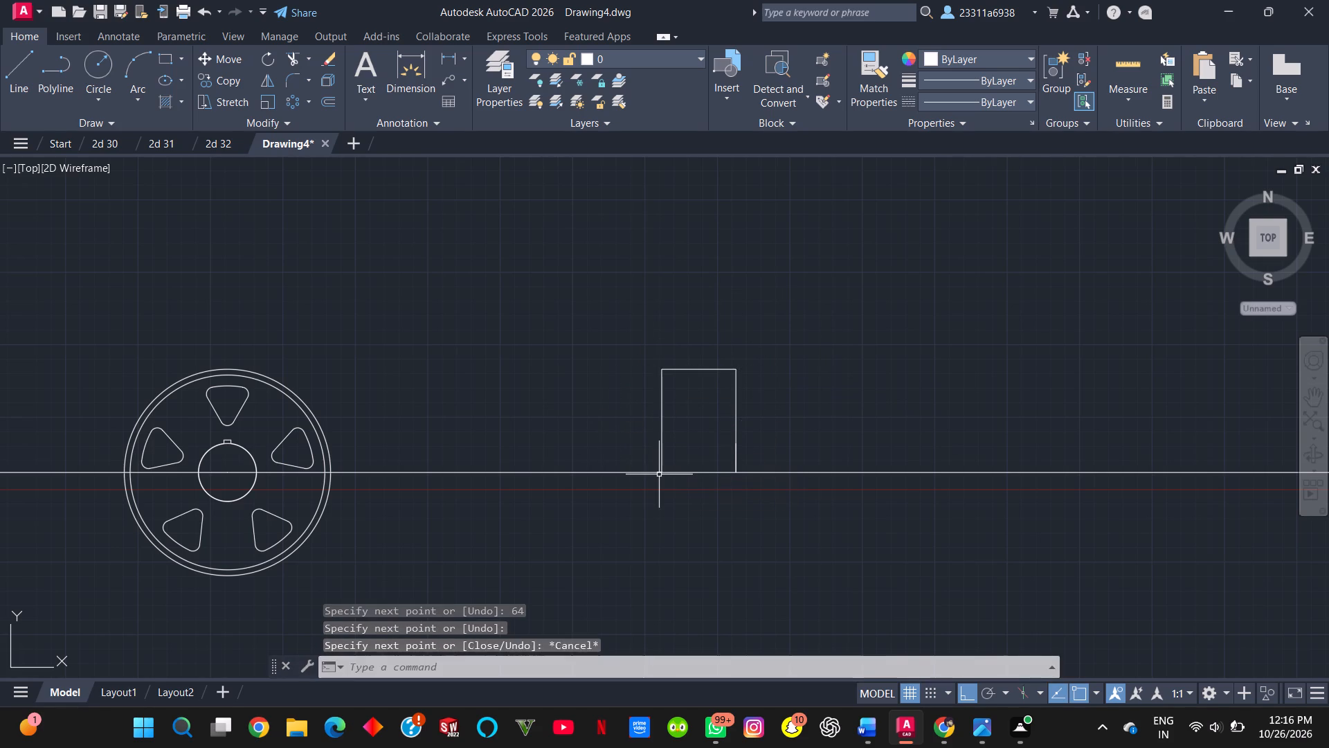
Draw a line from the side outline's lower-left corner 7 mm inward along the centre ray and vertically up to the top edge.
key(alt+Tab)
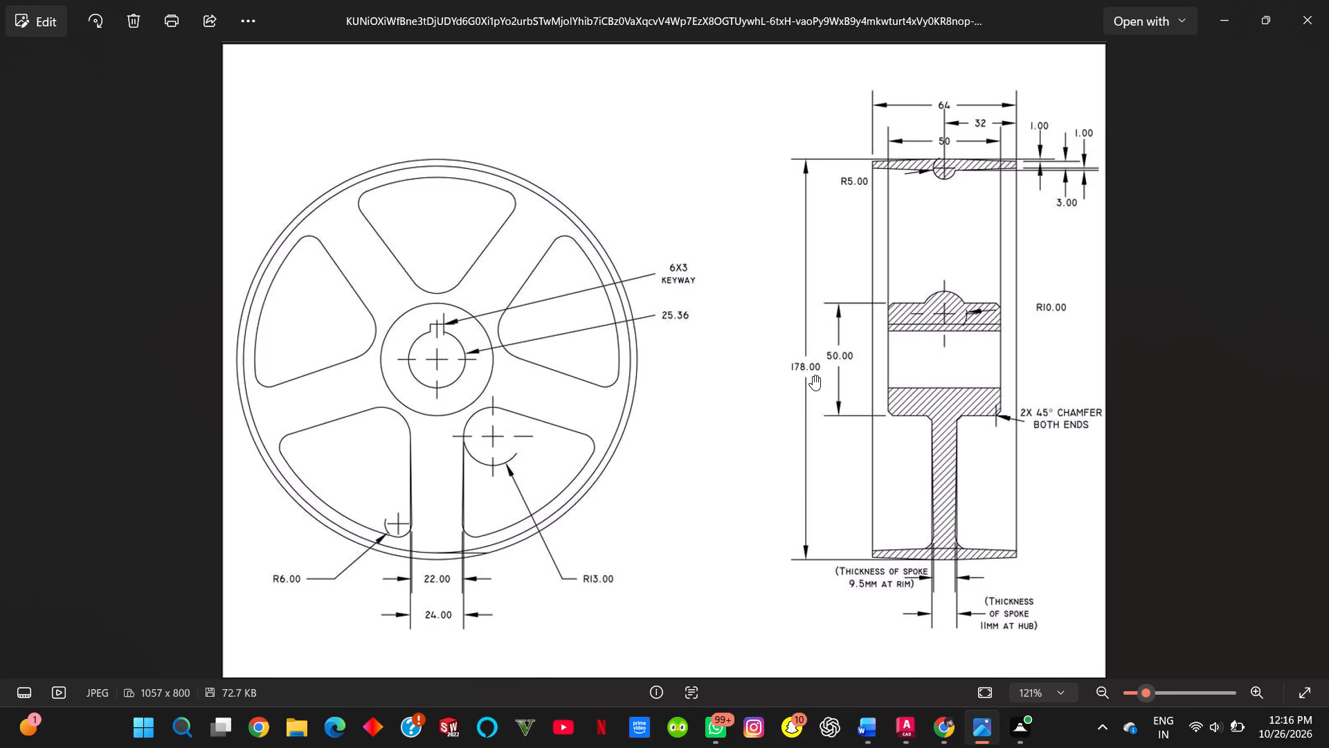
key(alt+Tab)
scroll(717, 455, up, 2)
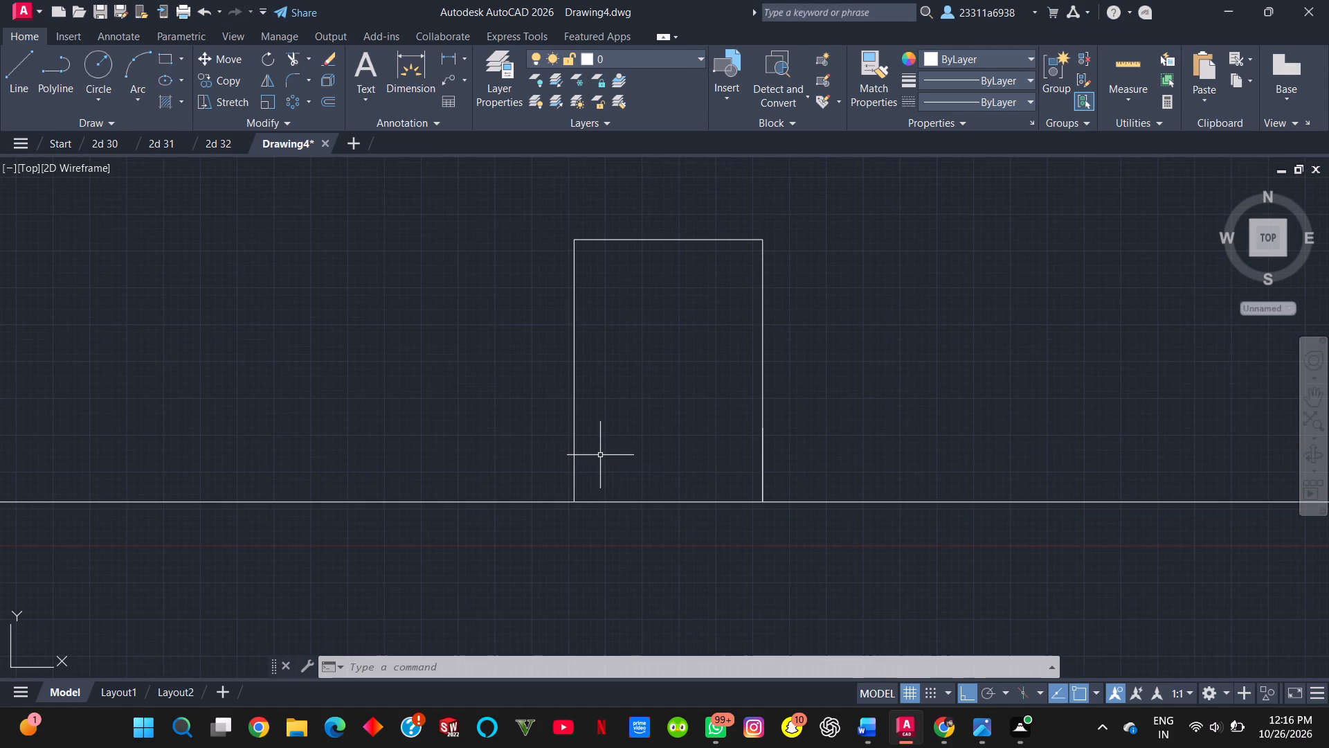
key(l)
key(Return)
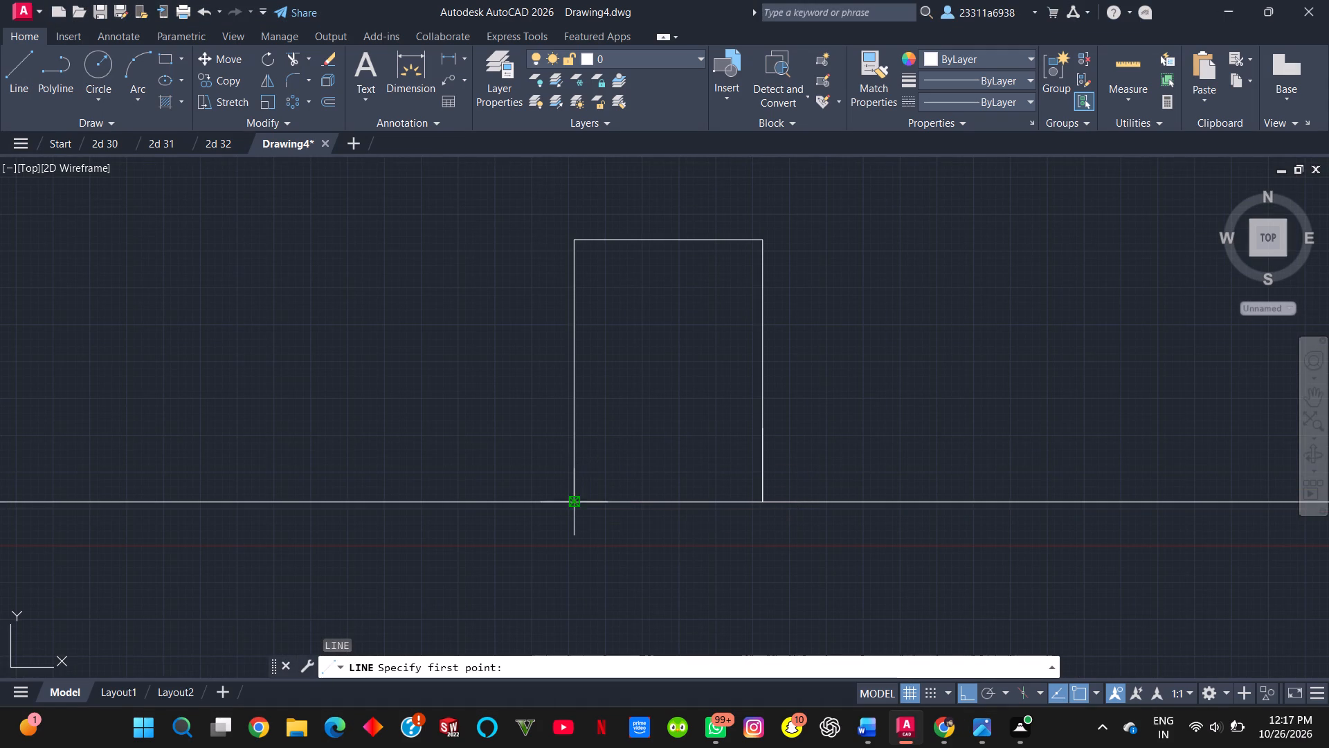
click(574, 499)
key(7)
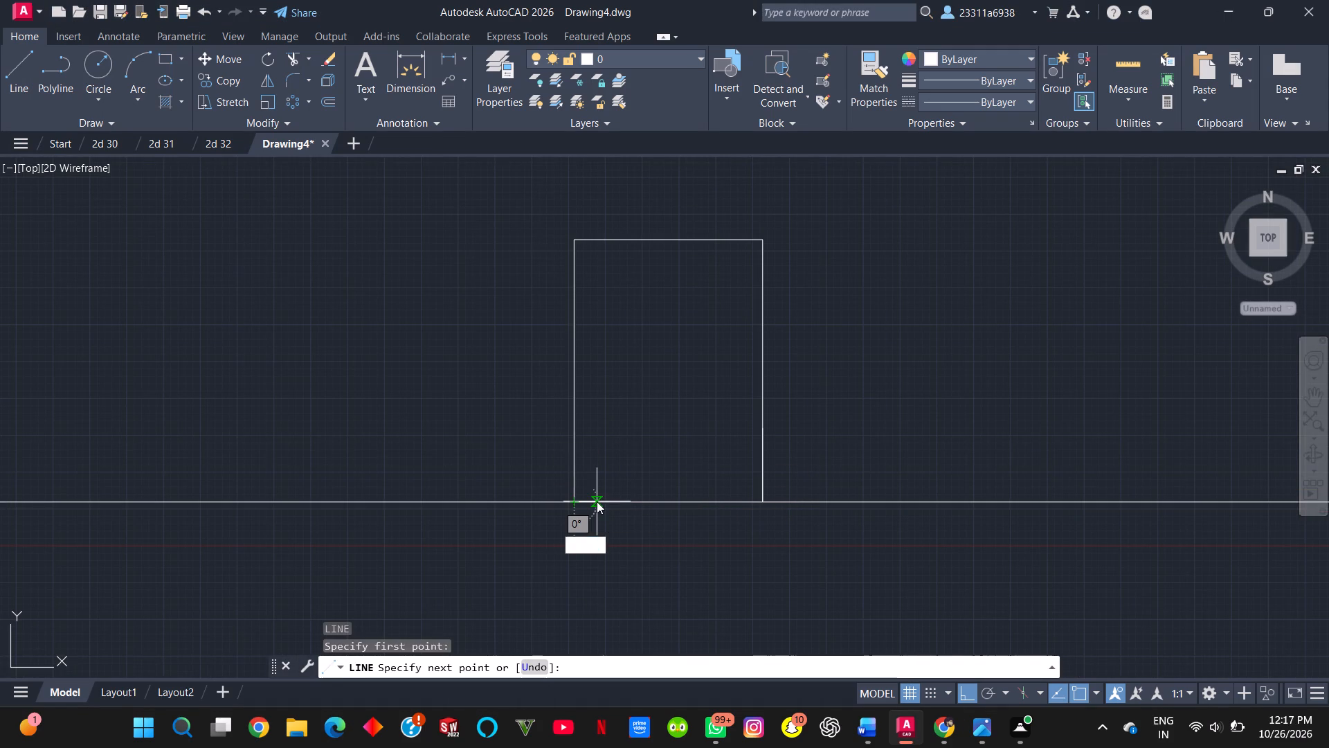
key(Return)
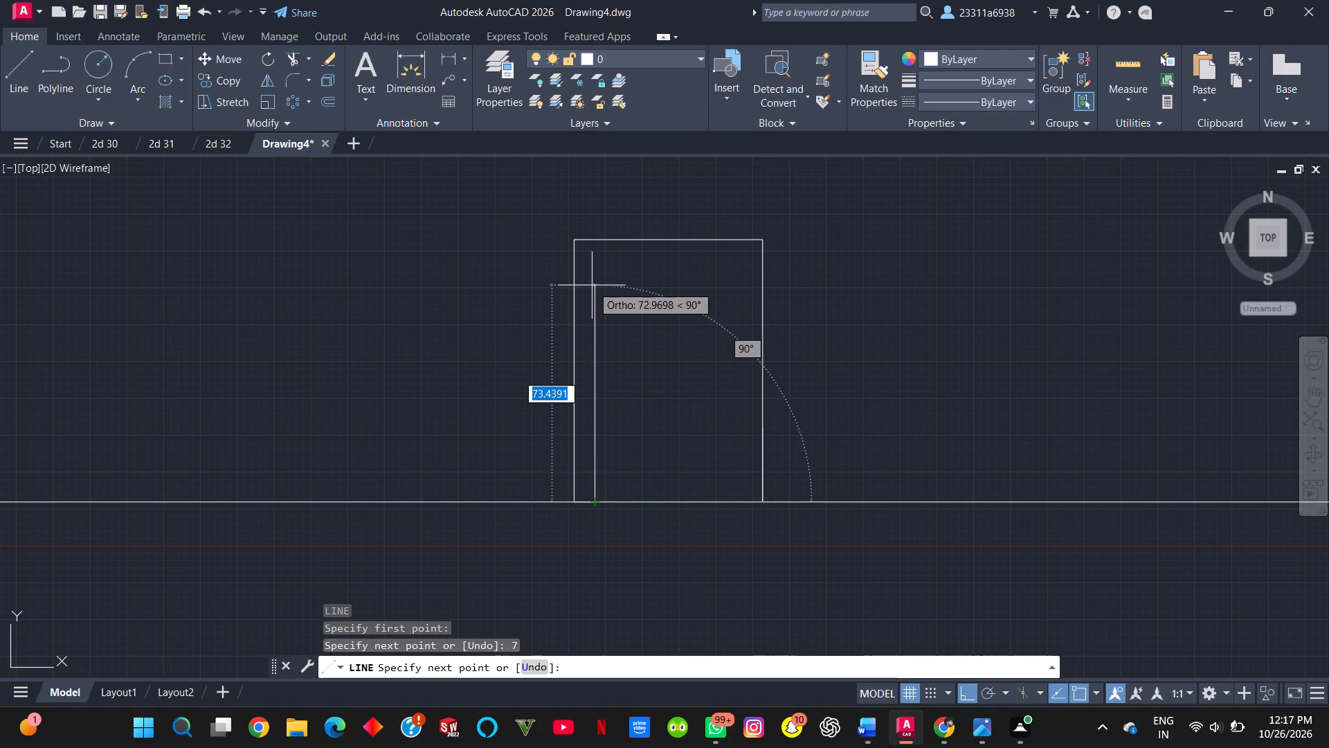
key(alt+Tab)
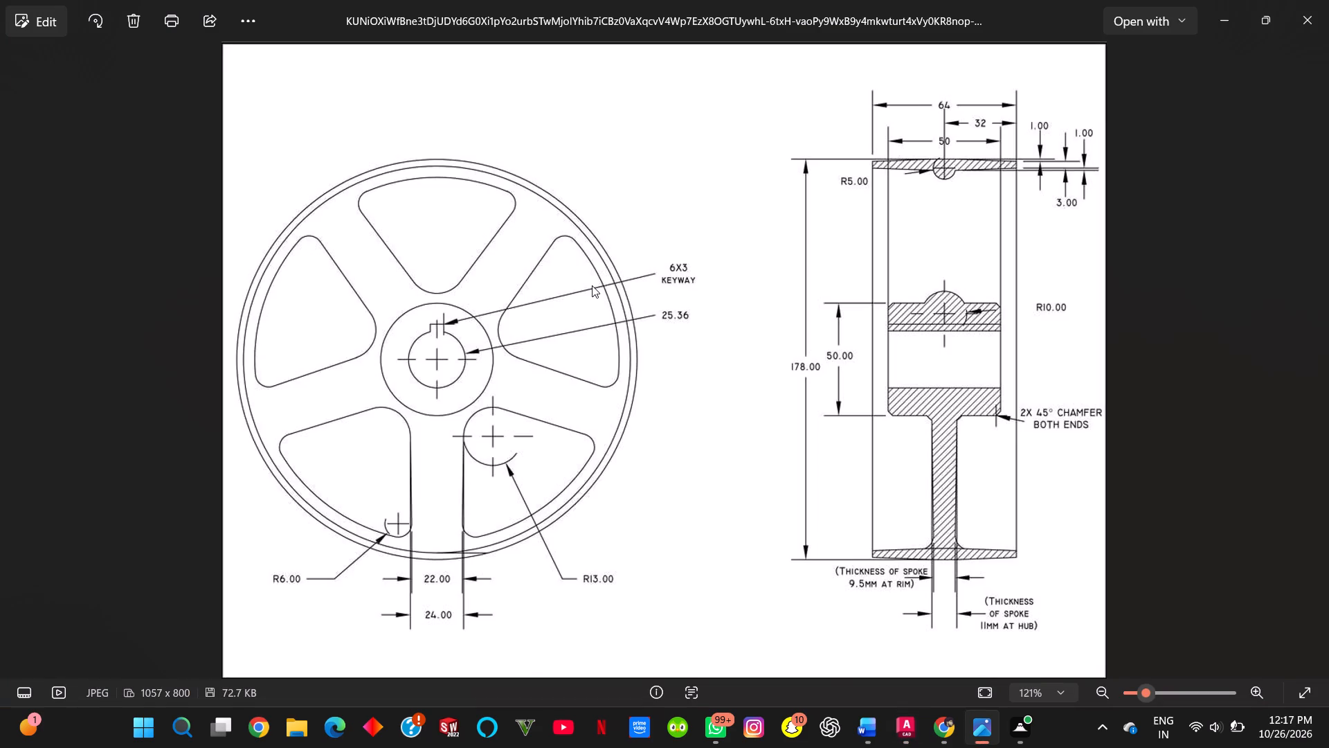
key(alt+Tab)
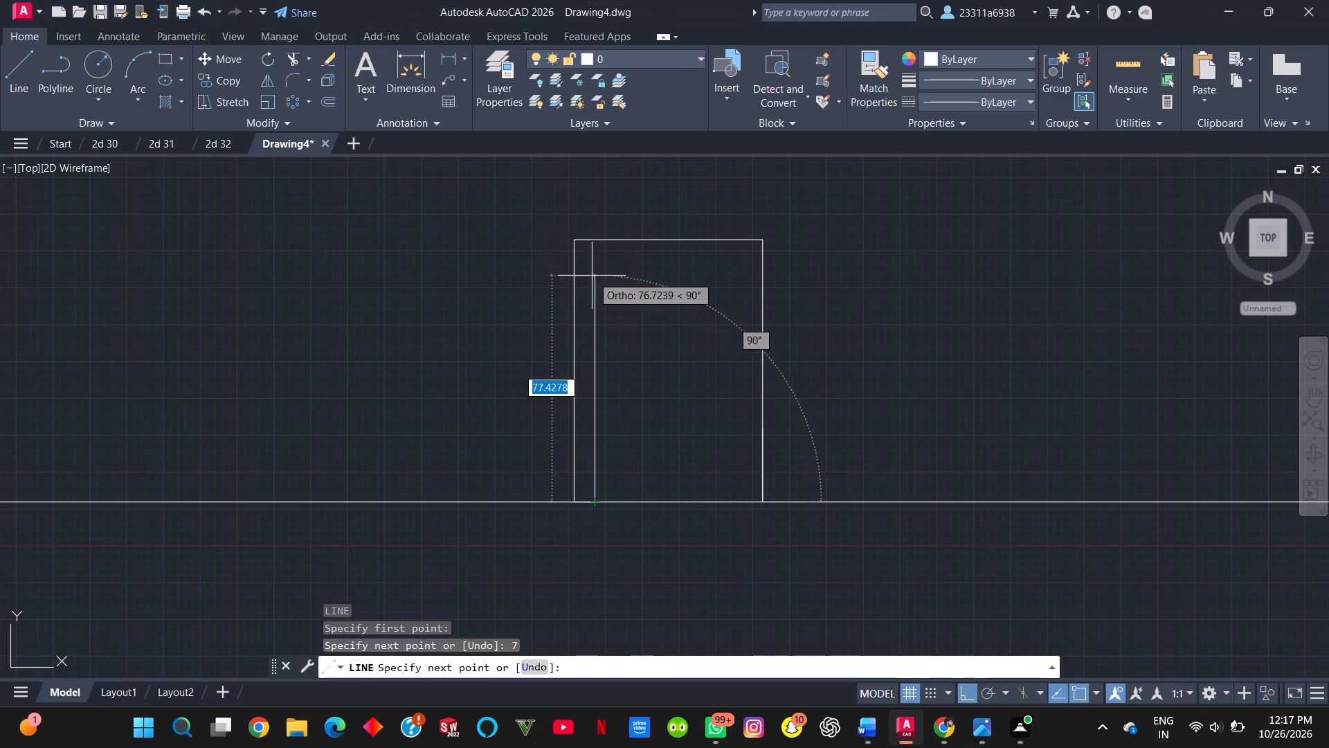
click(593, 242)
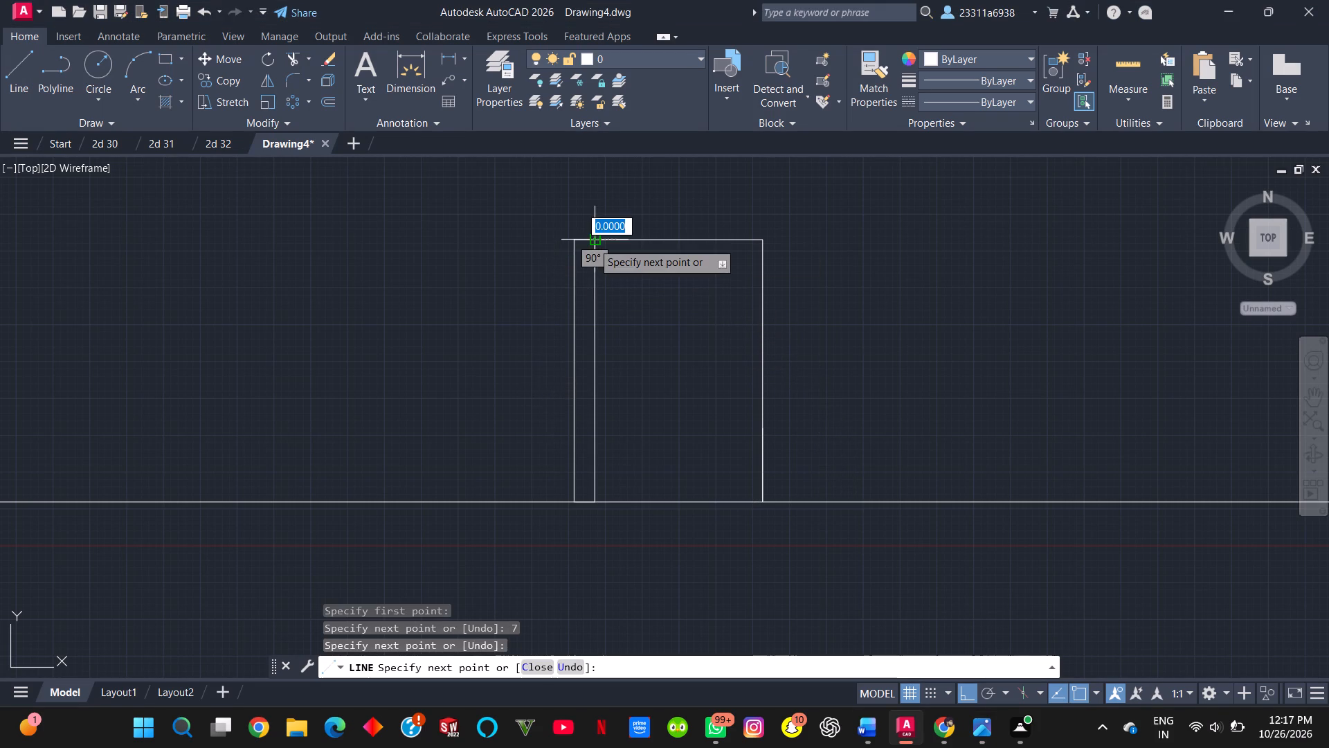
Continue the line 50 mm rightward along the top edge and straight down to the centre ray, and end it there.
key(alt+Tab)
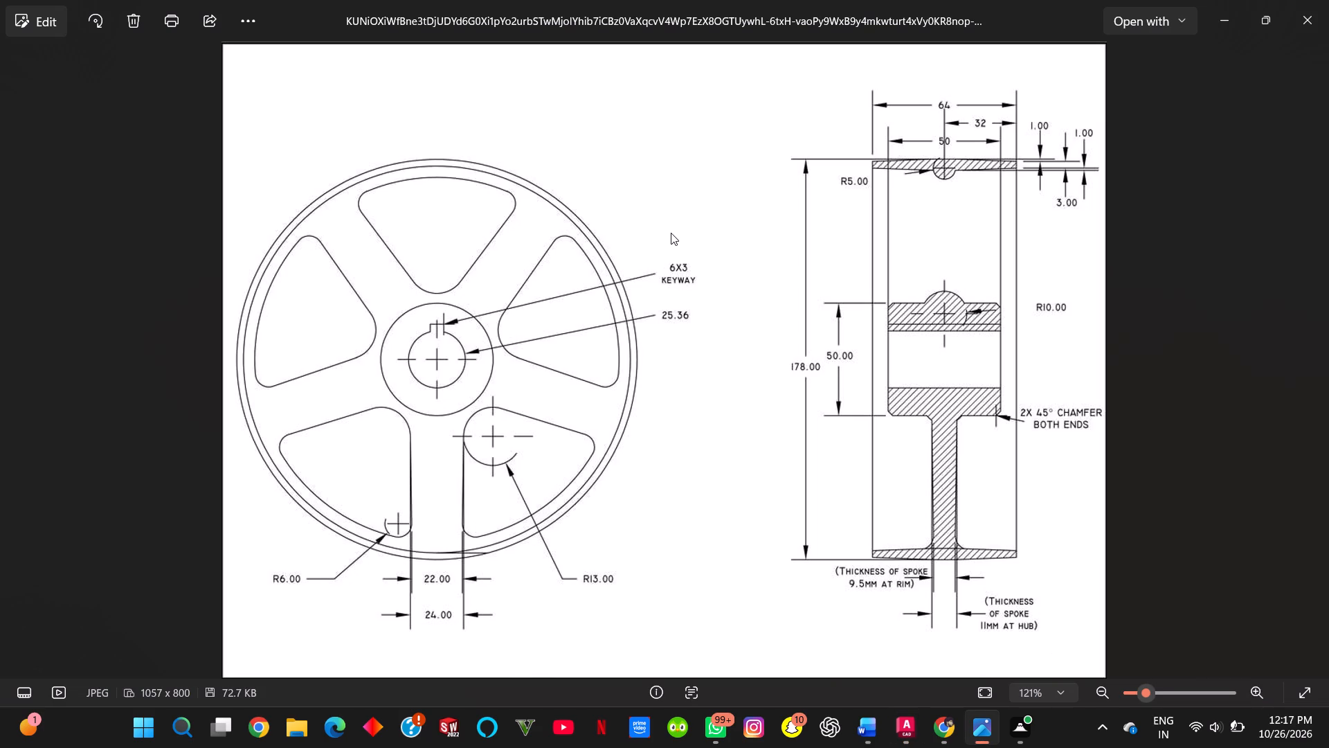
key(alt+Tab)
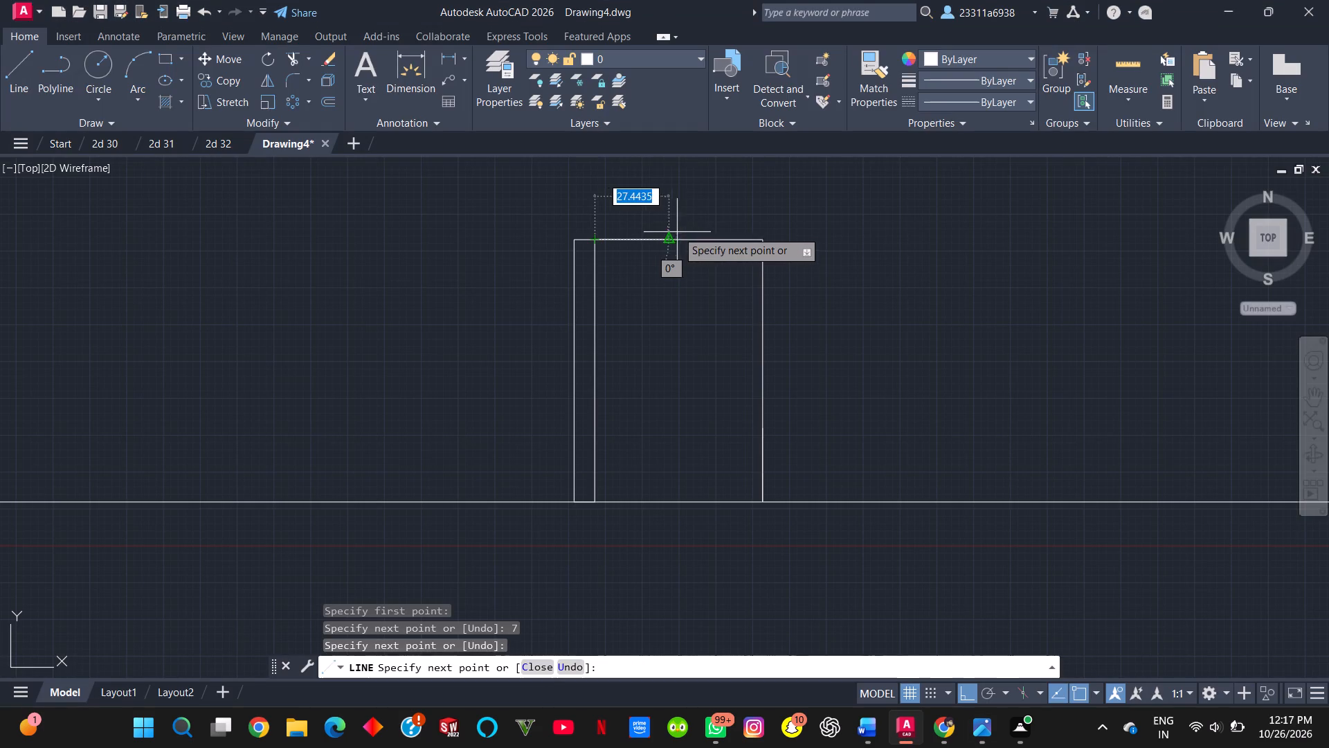
text(50)
key(Return)
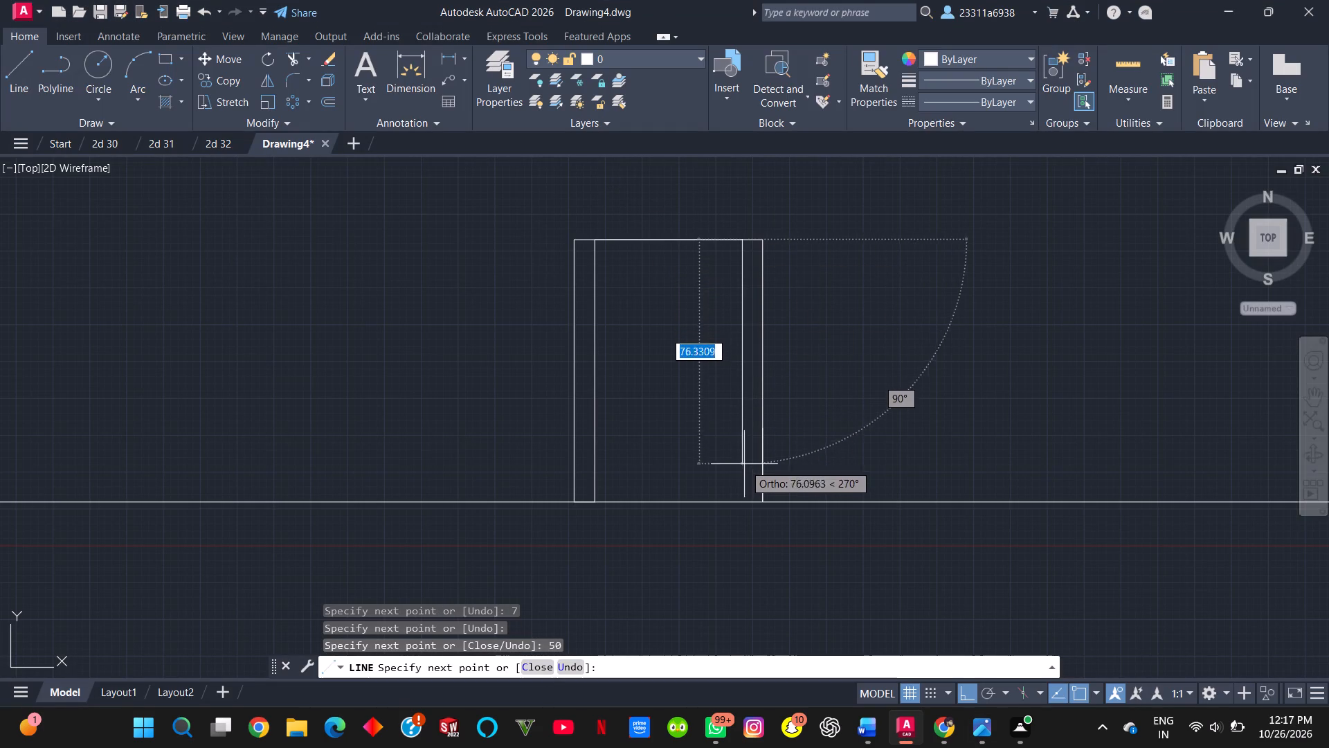
click(745, 505)
key(alt+Tab)
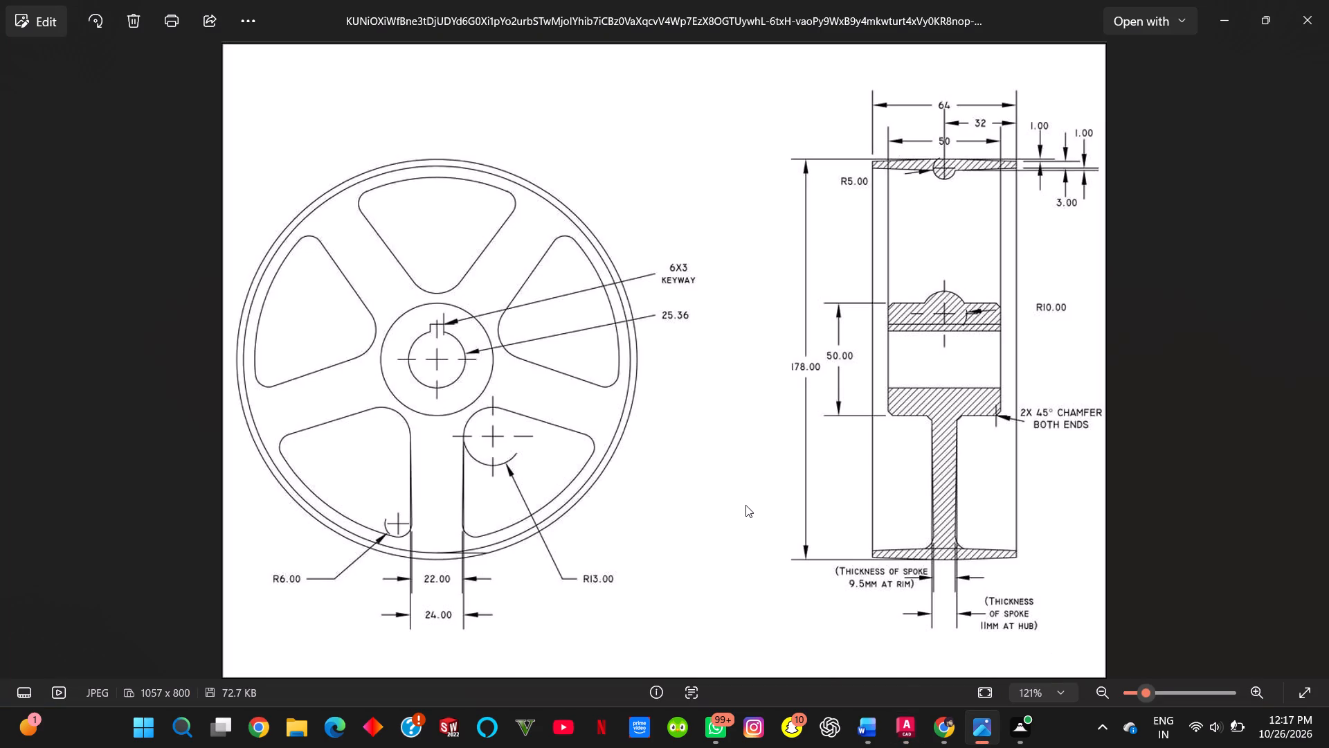
key(alt+Tab)
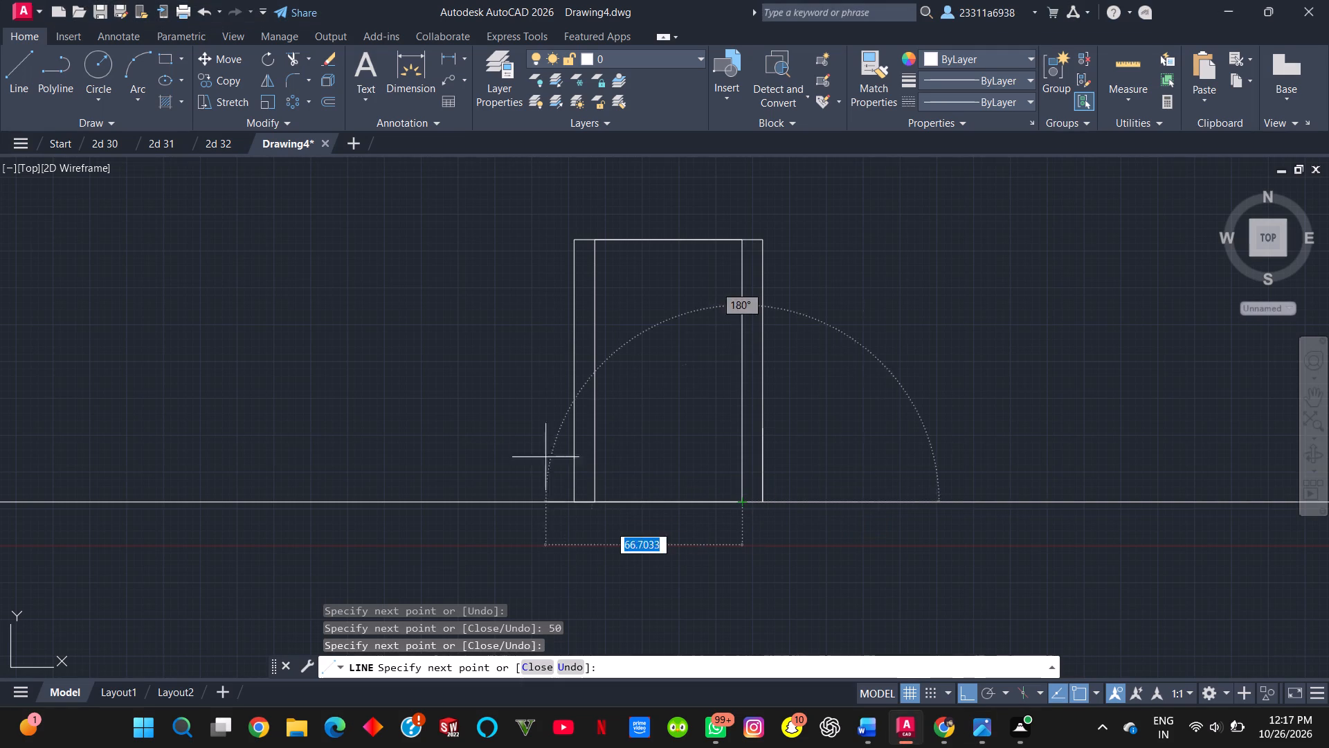
key(Escape)
Draw a line from the side outline's upper-left corner 5 mm down and straight across to the outline's right edge.
key(l)
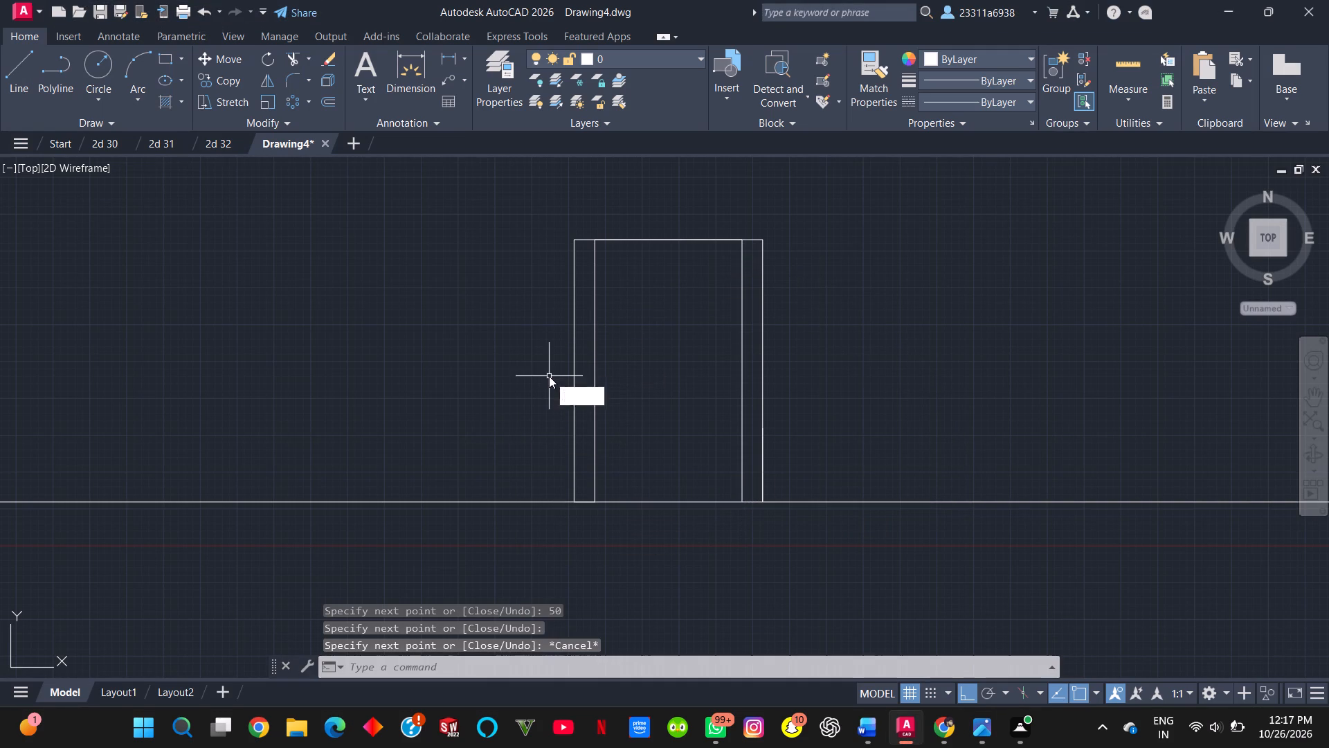
key(Return)
click(573, 240)
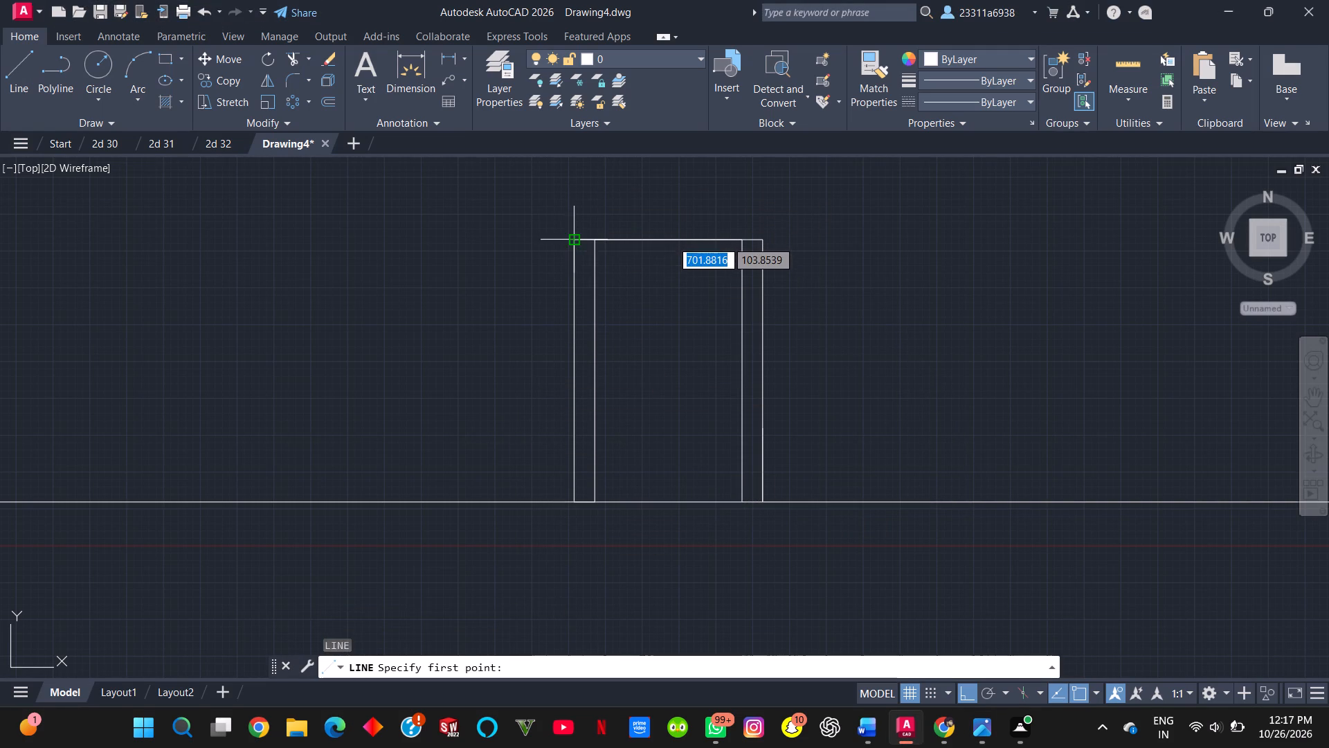
key(5)
key(Return)
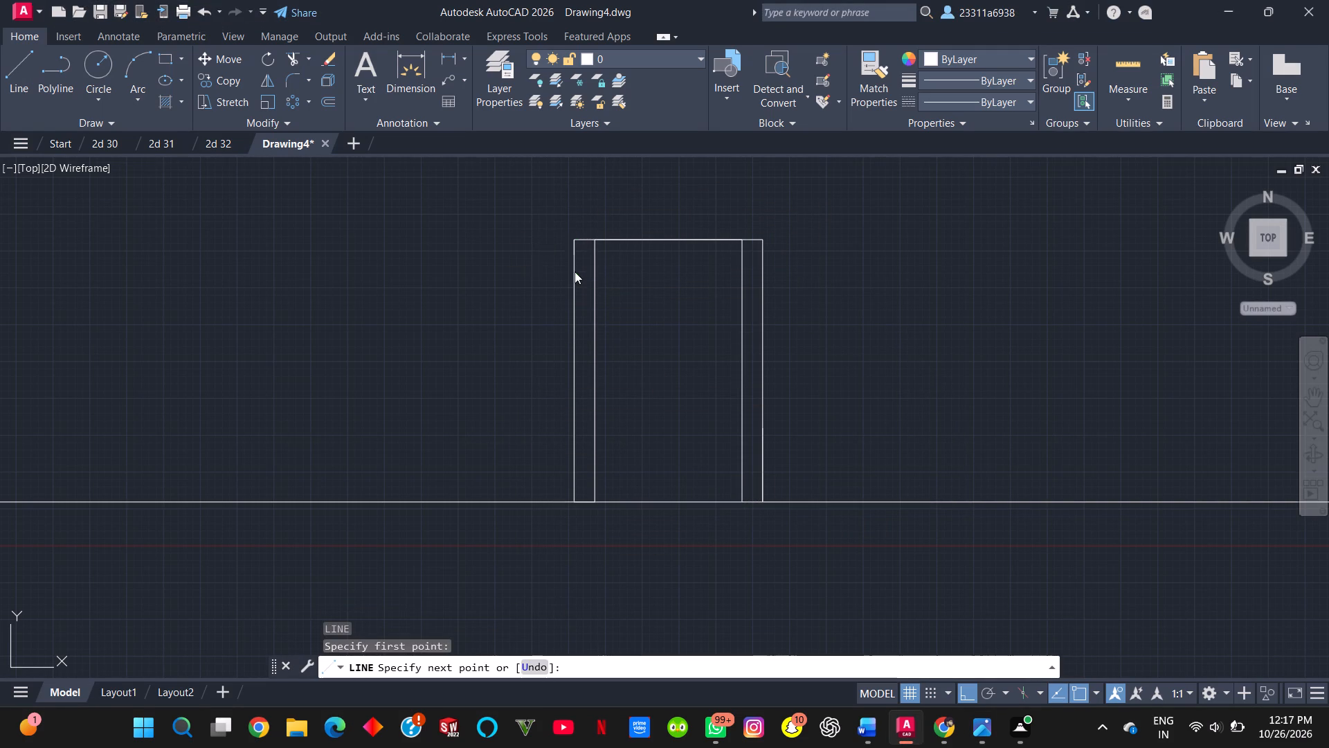
click(763, 255)
key(Escape)
Check the reference image and draw a circle of radius 5 mm centred on the midpoint of the new horizontal line.
key(alt+Tab)
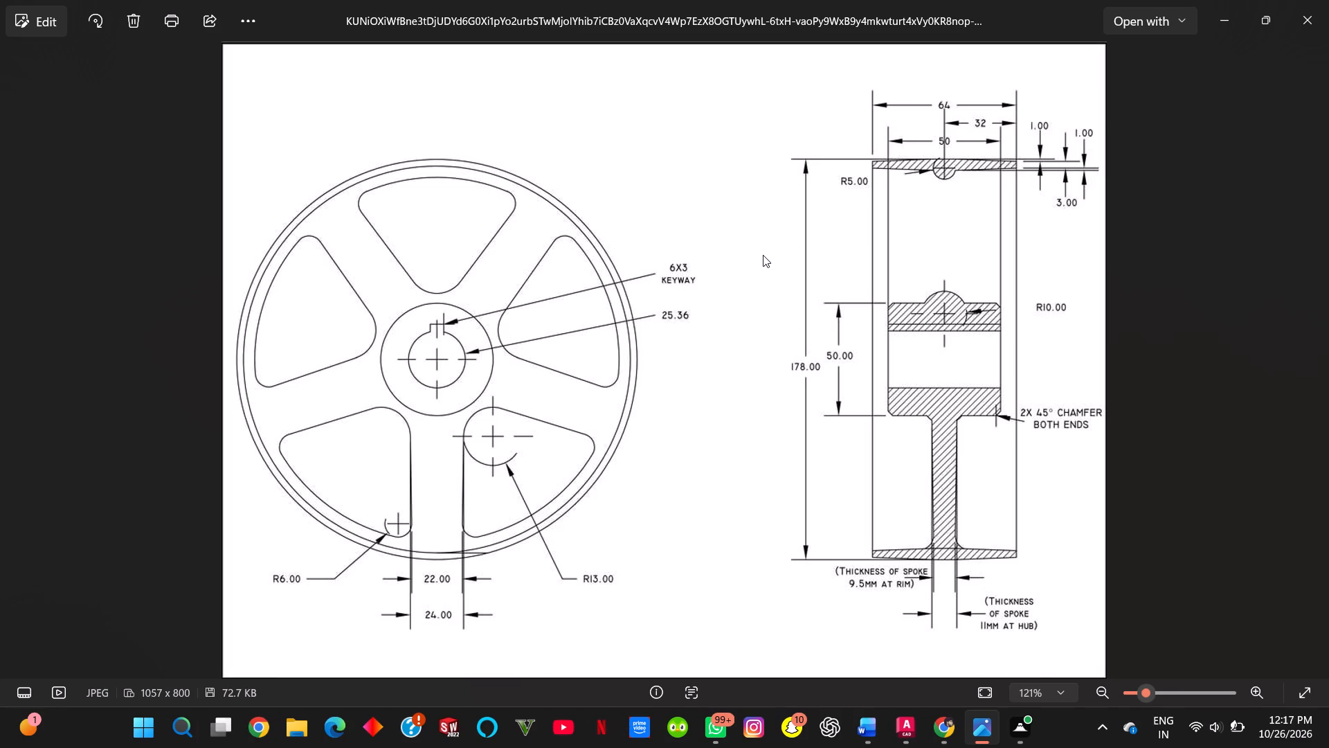
key(alt+Tab)
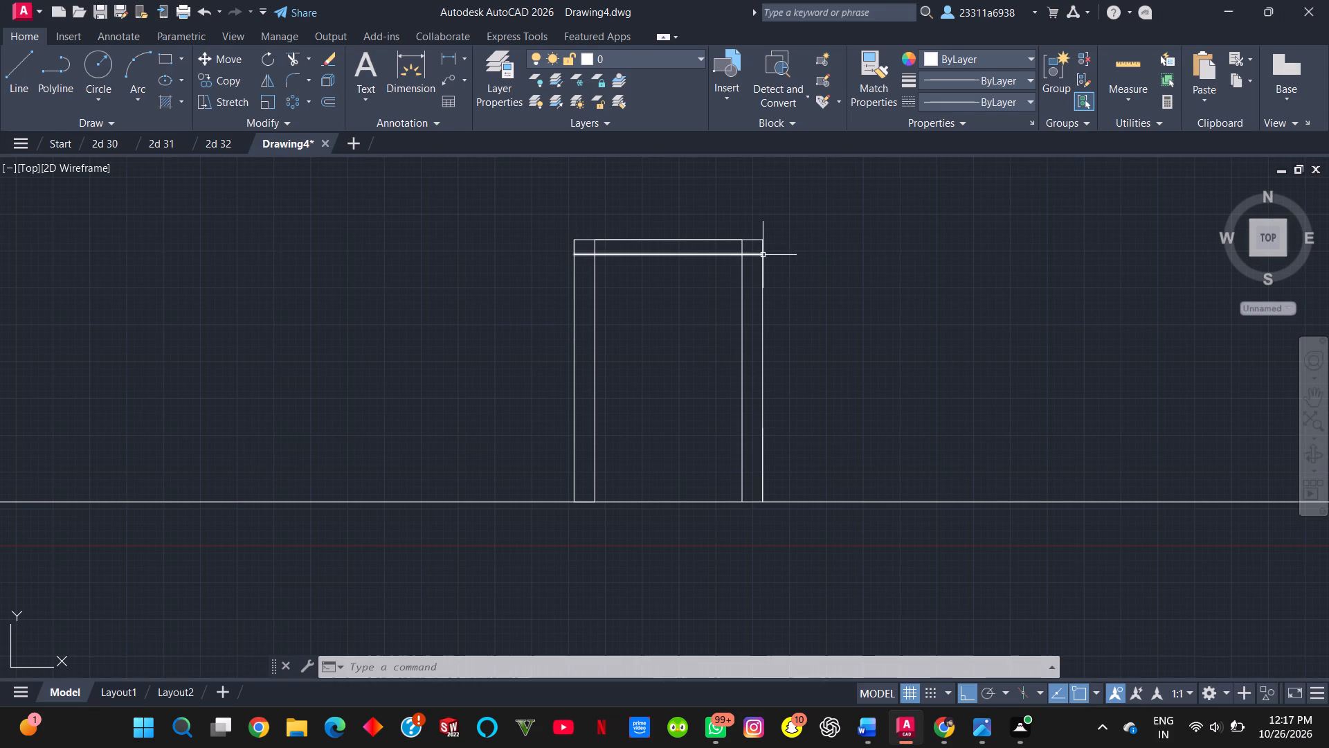
click(86, 75)
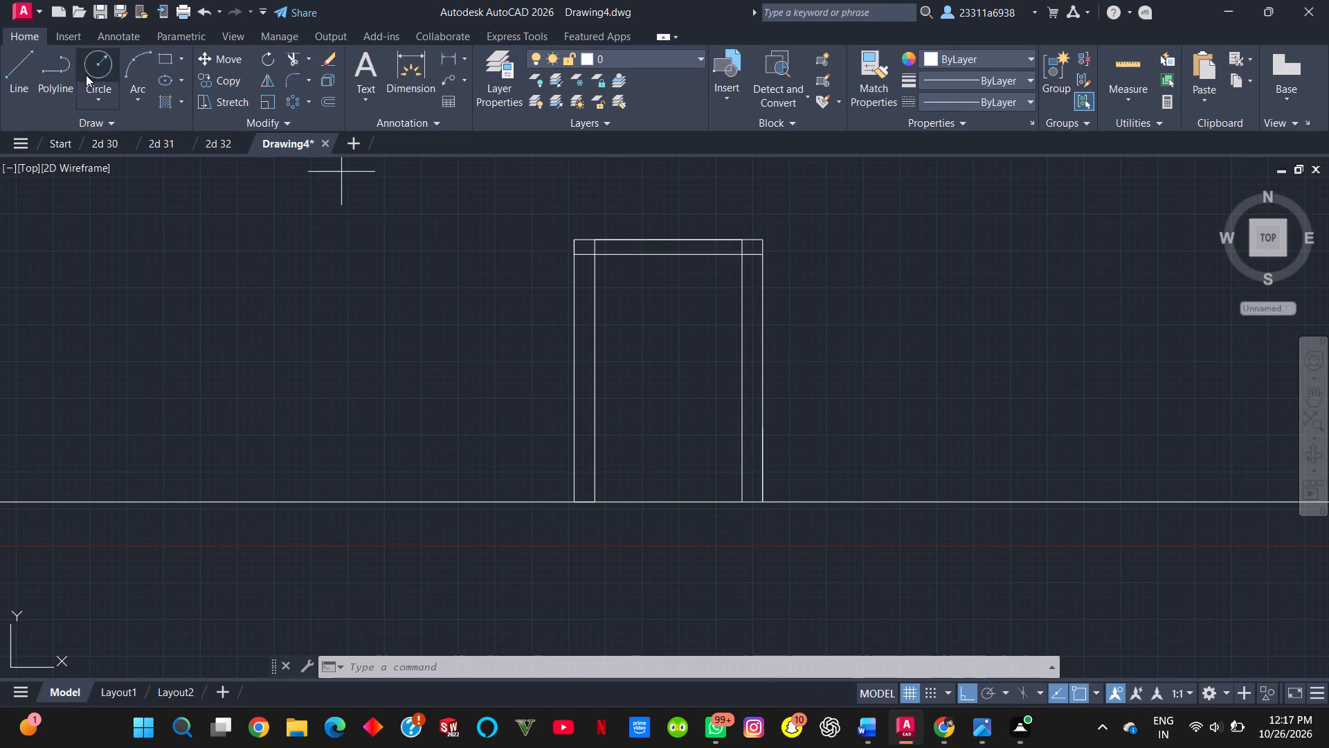
click(667, 249)
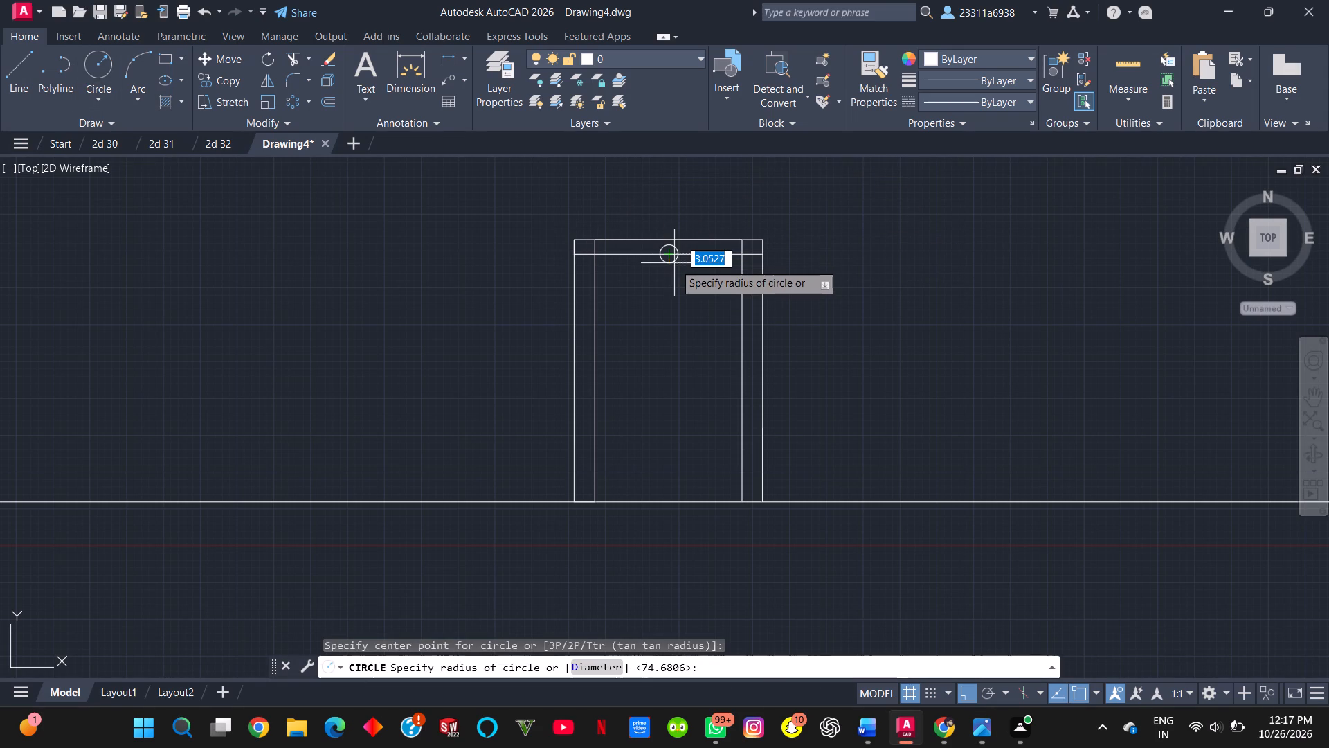
key(5)
key(Return)
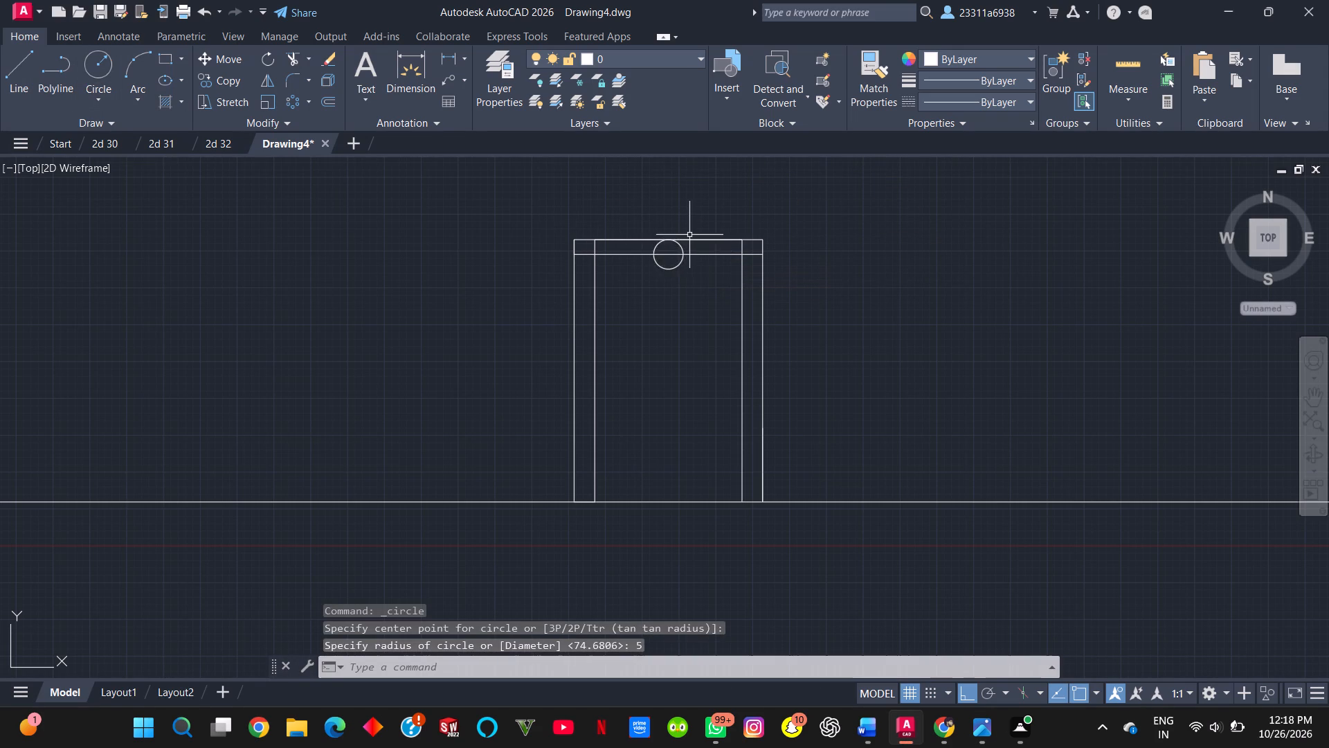
After checking the reference, draw a sloping line from the outline's left edge, about 1.2 mm above the horizontal line, to the circle's left quadrant.
key(alt+Tab)
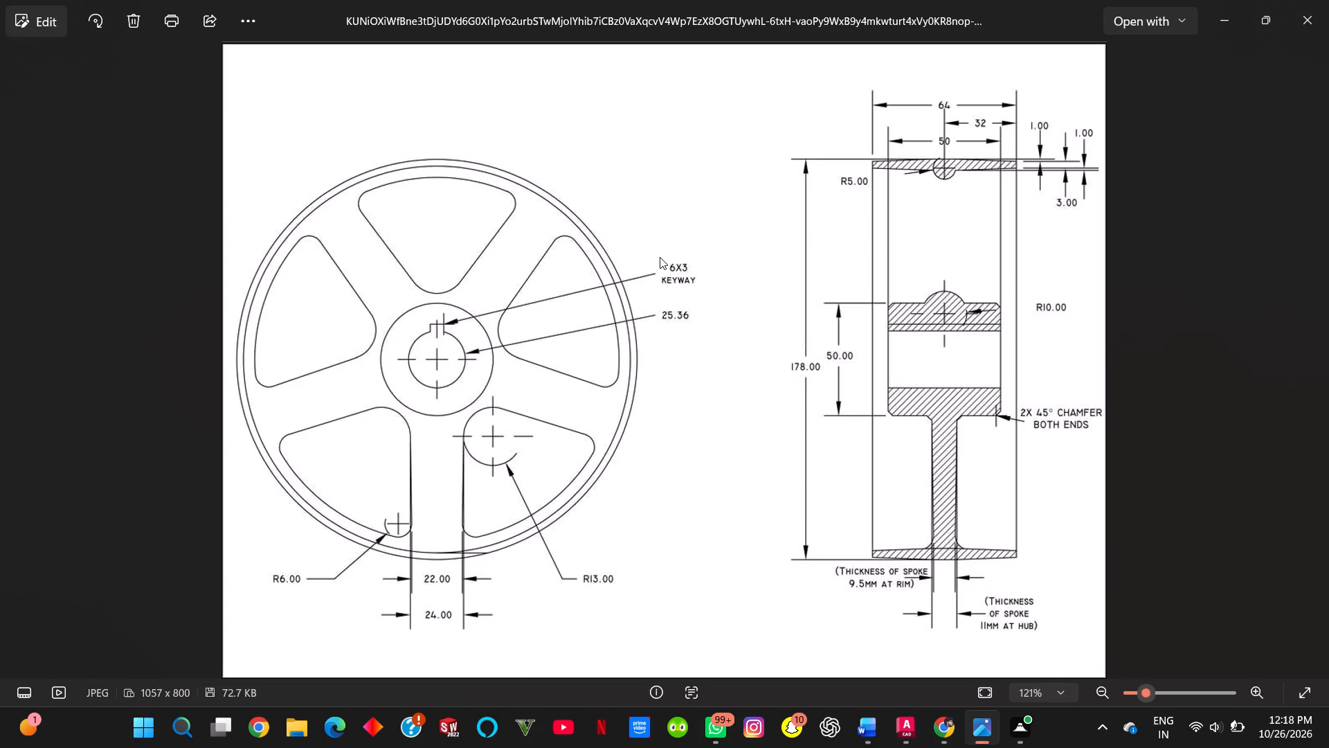
key(alt+Tab)
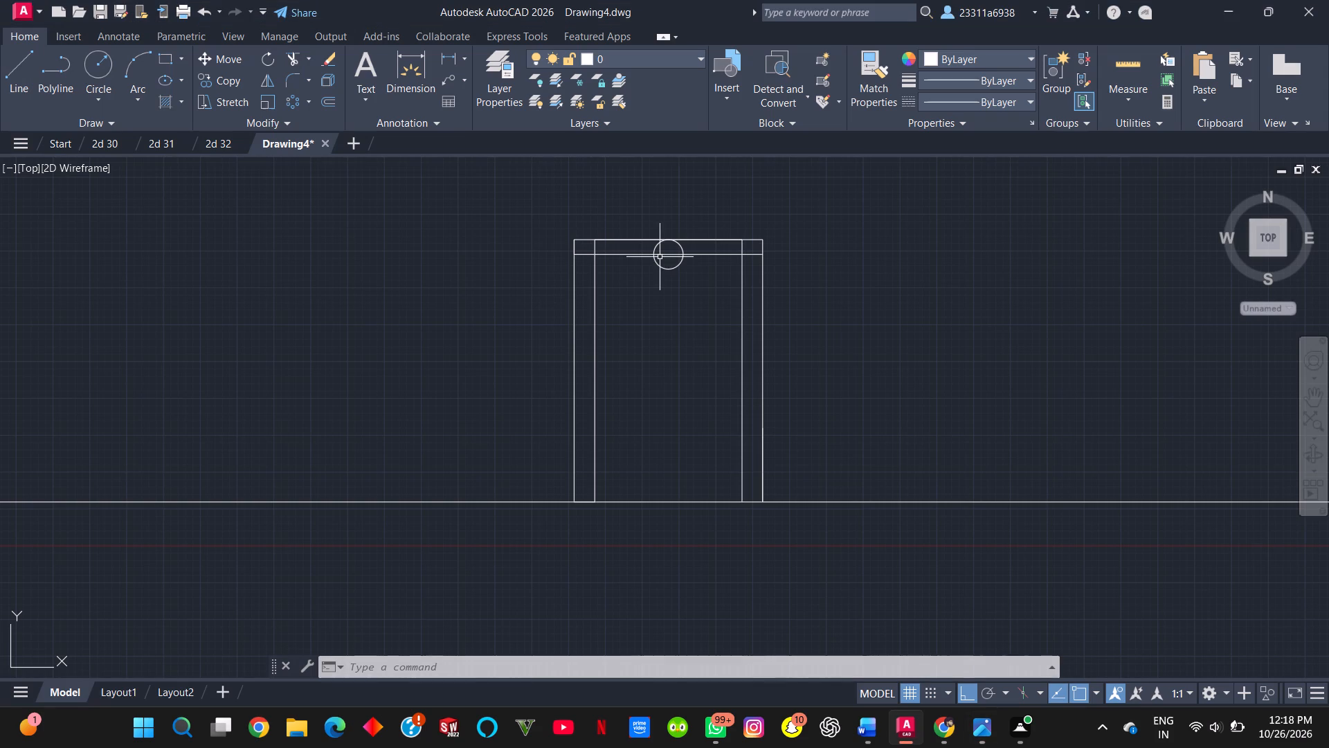
scroll(693, 263, up, 1)
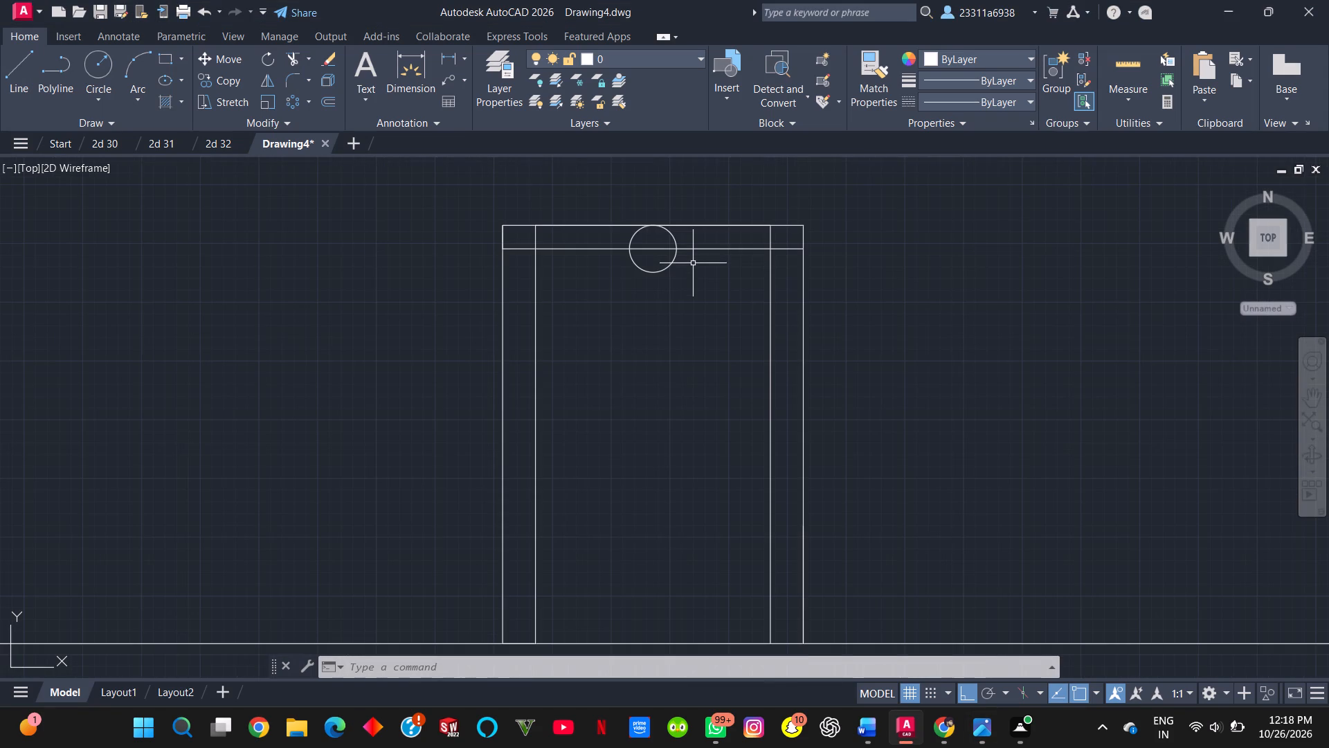
key(alt+Tab)
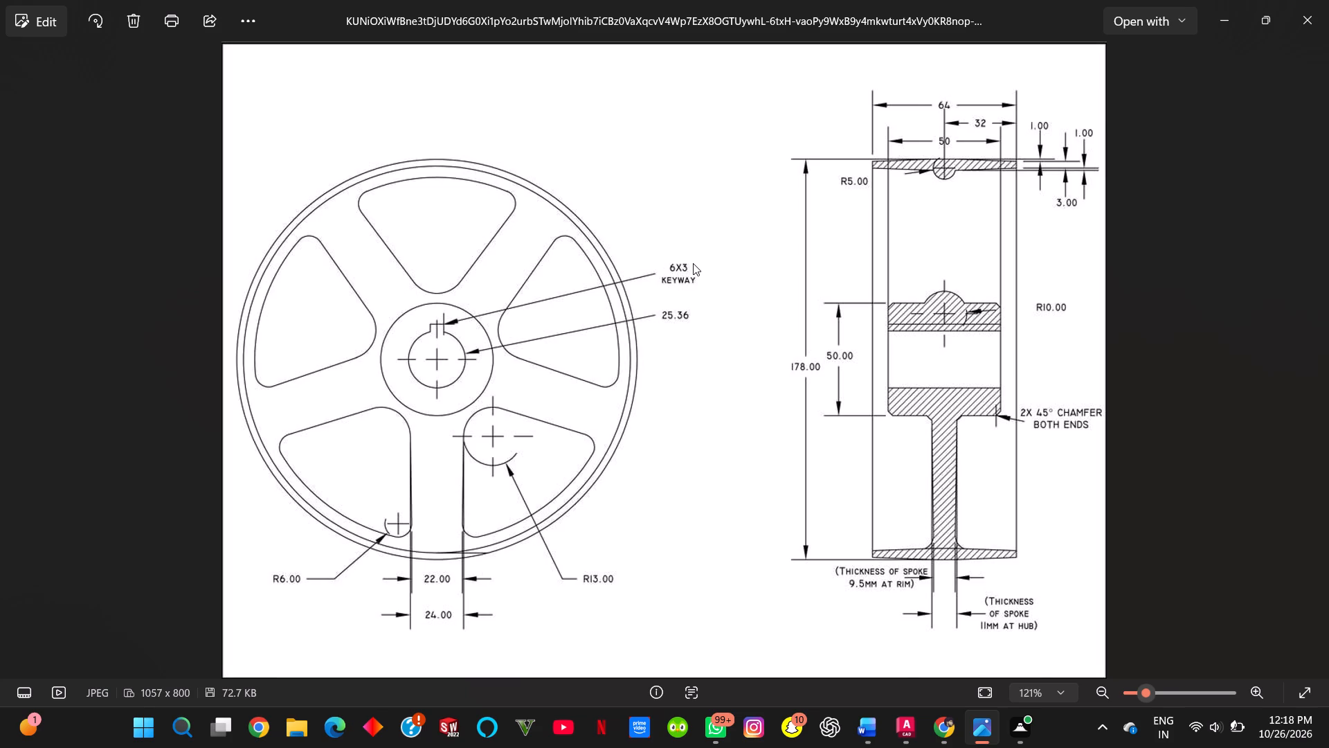
key(alt+Tab)
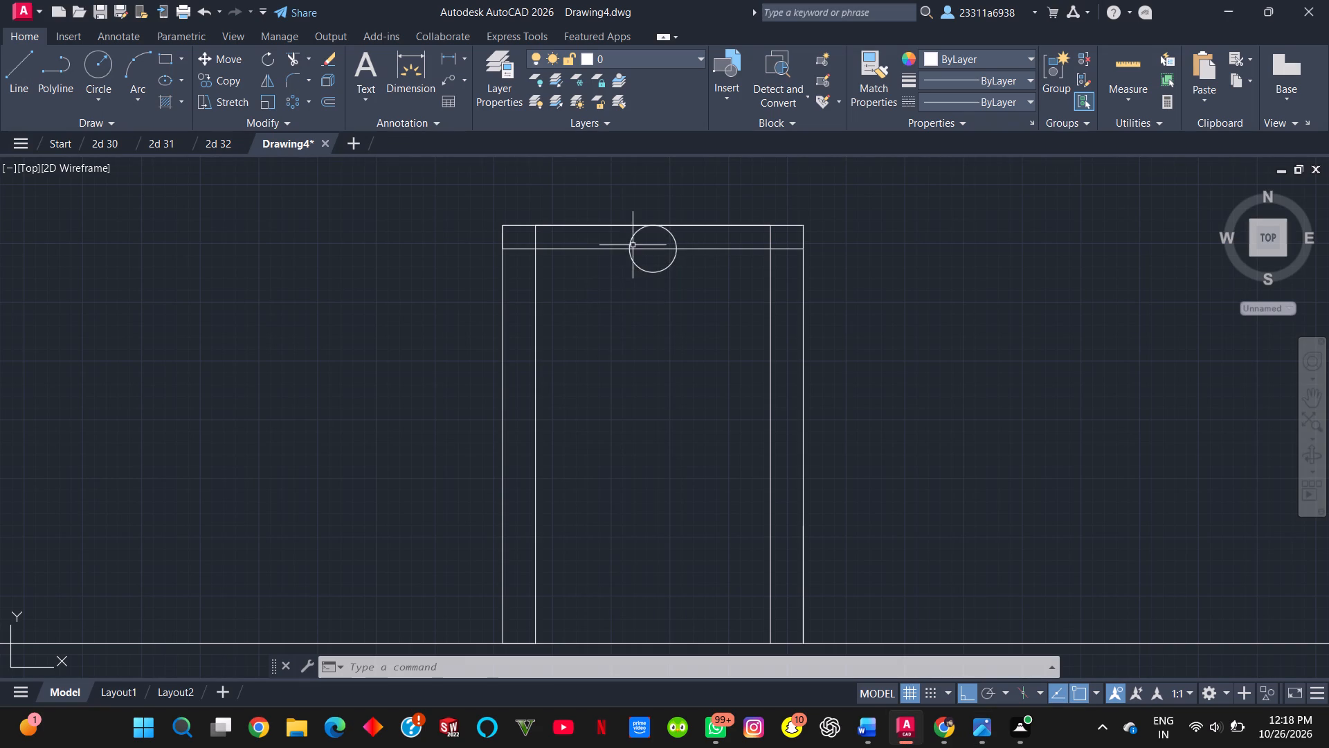
key(alt+Tab)
key(alt+Tab)
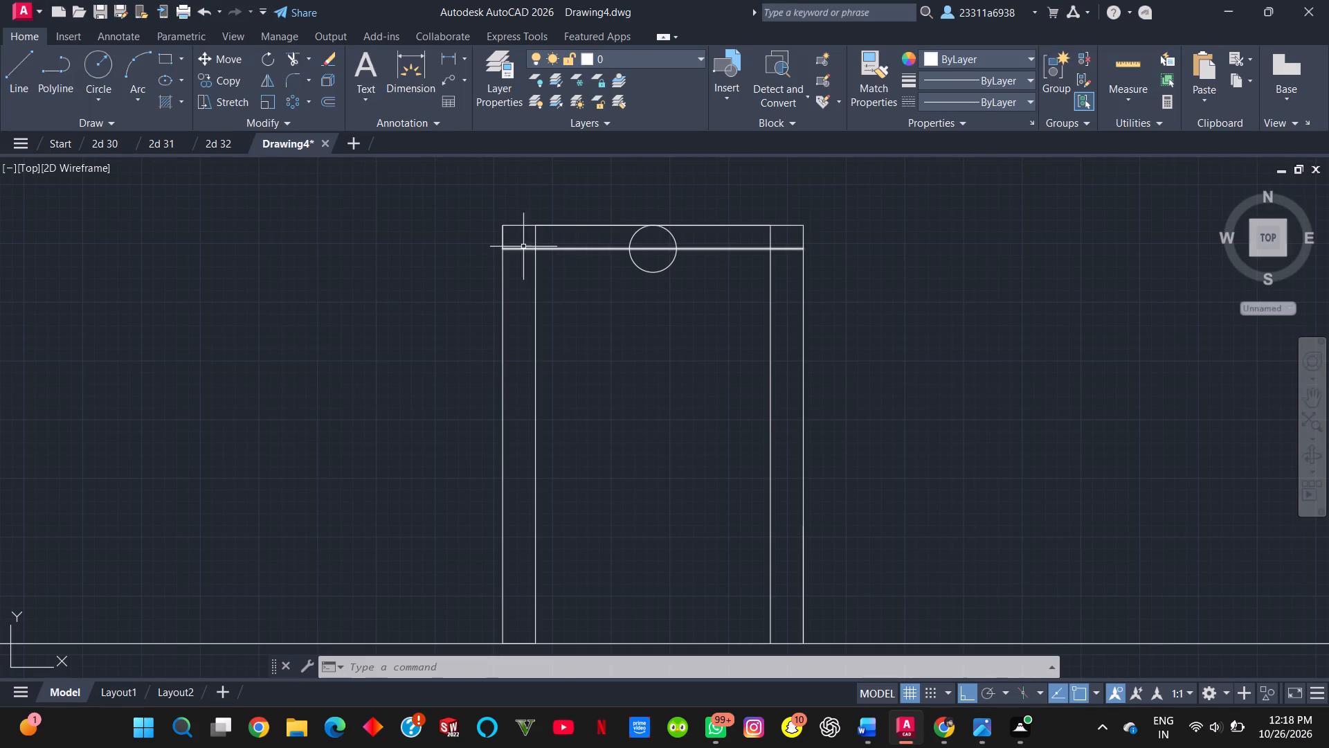
key(l)
key(Return)
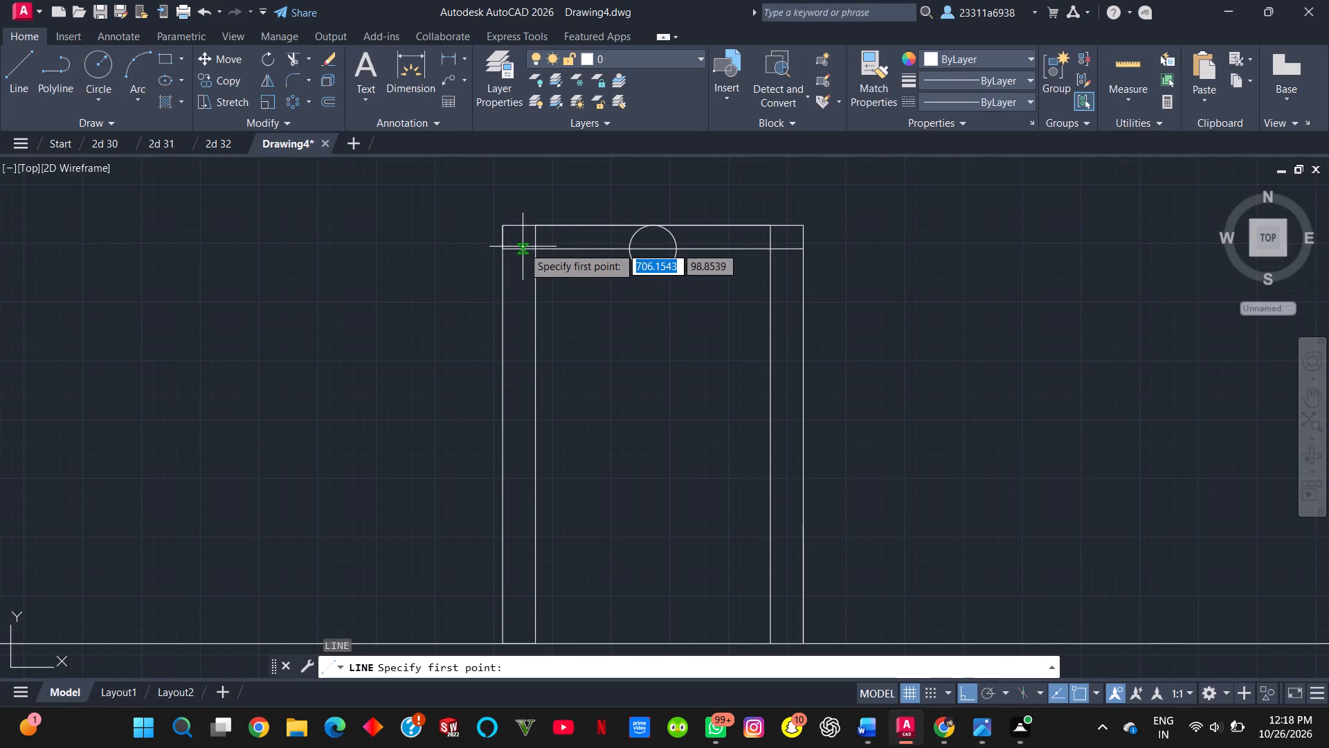
scroll(505, 240, up, 3)
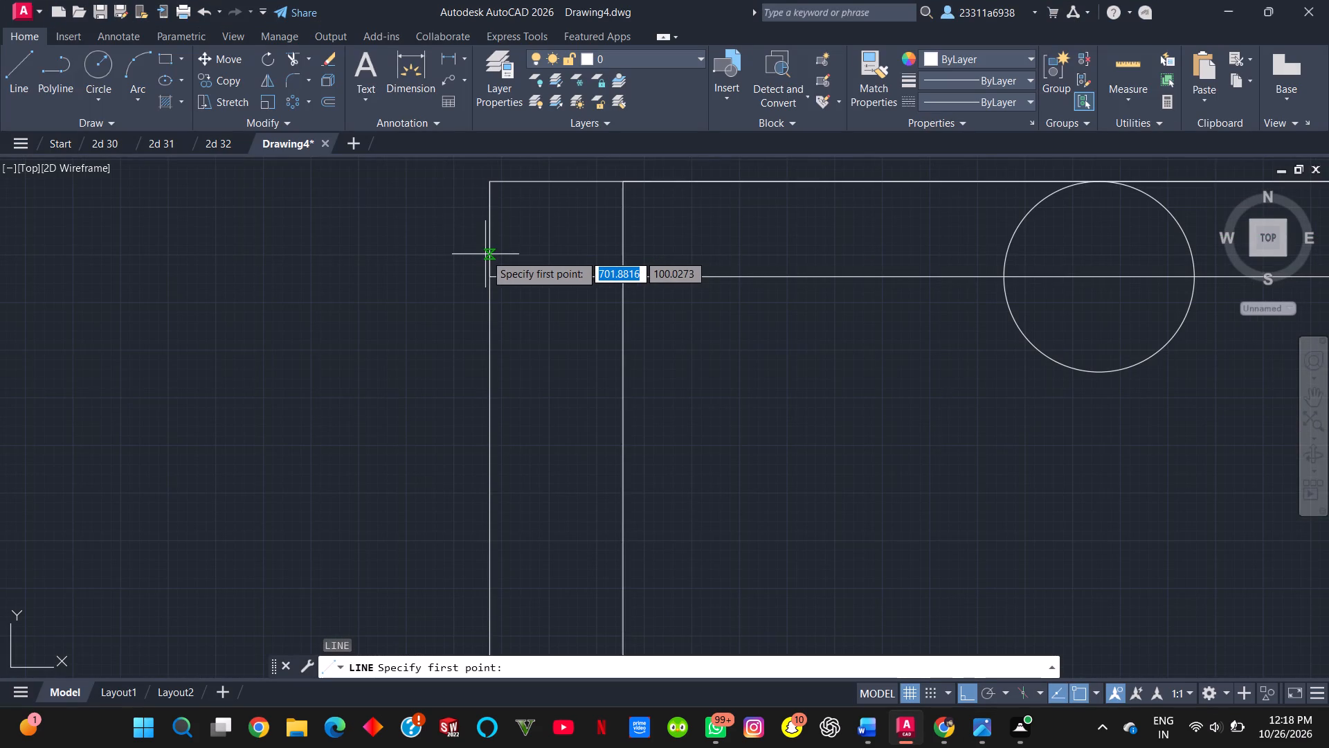
click(485, 254)
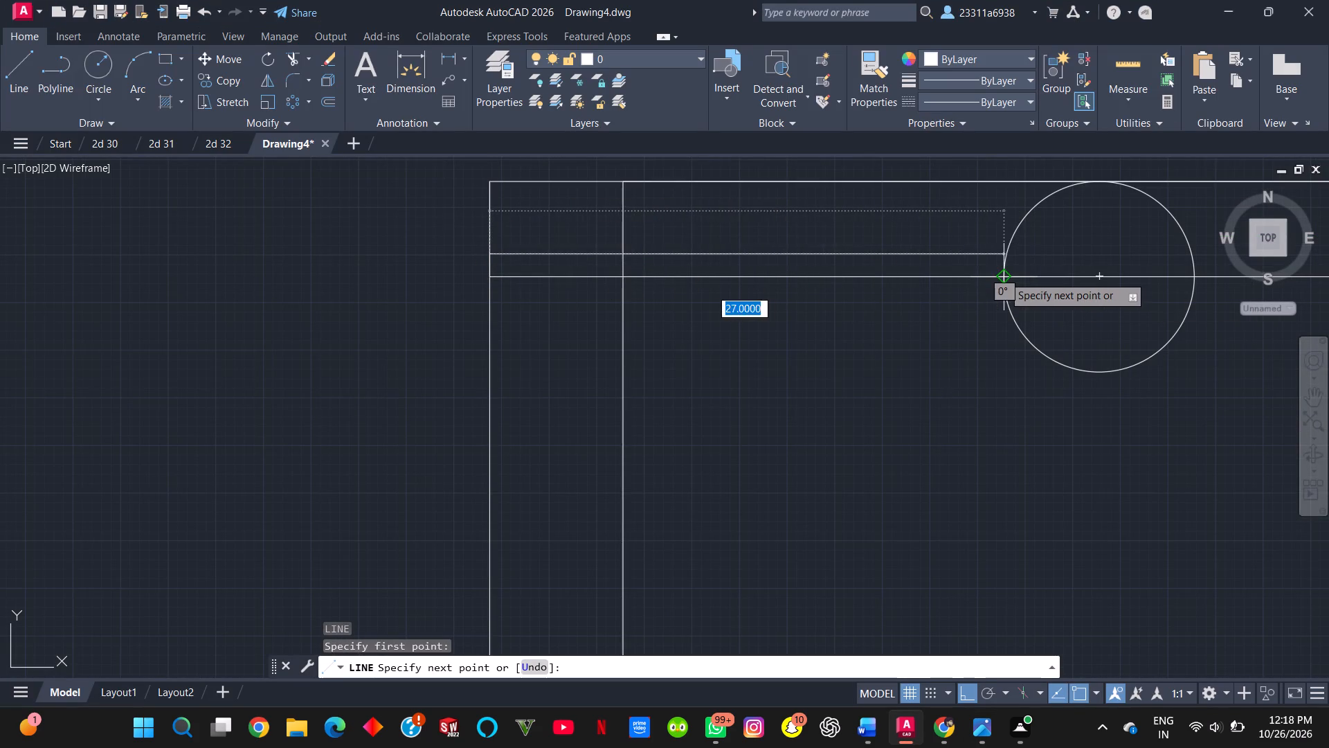
double_click(1002, 276)
key(Escape)
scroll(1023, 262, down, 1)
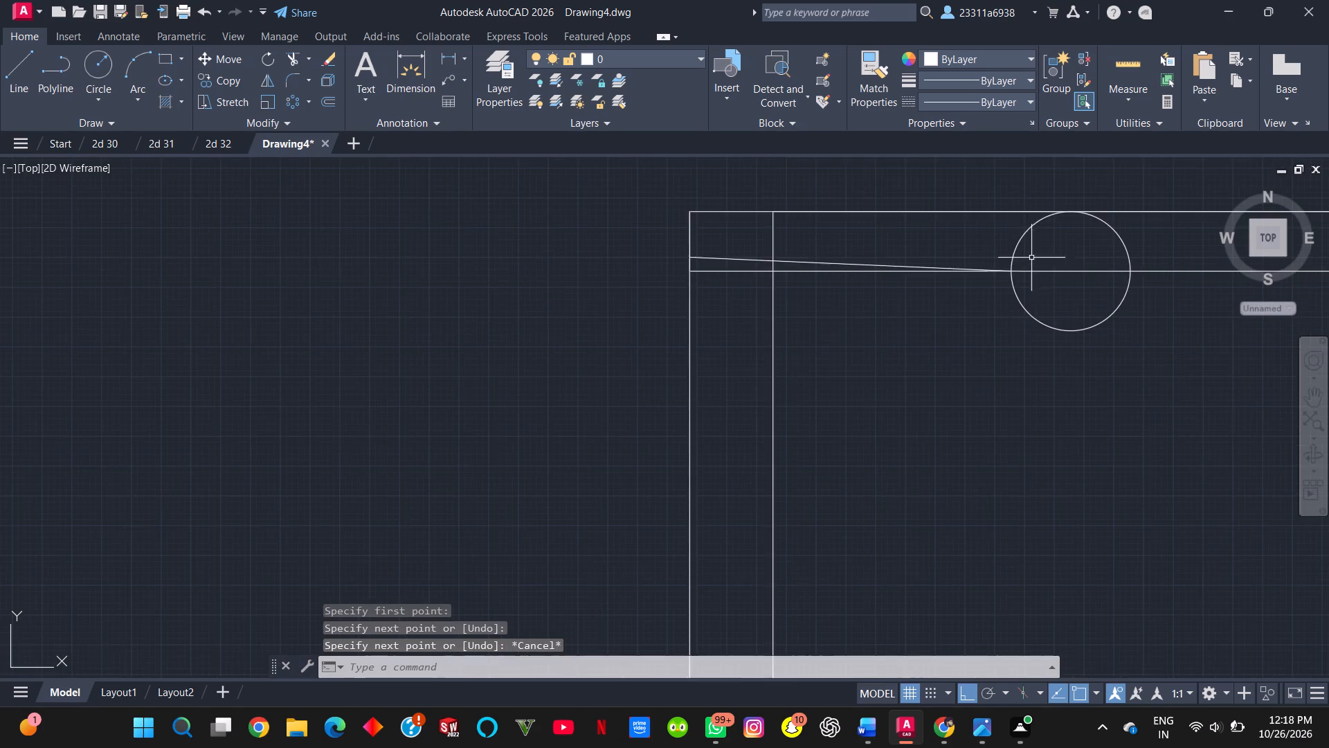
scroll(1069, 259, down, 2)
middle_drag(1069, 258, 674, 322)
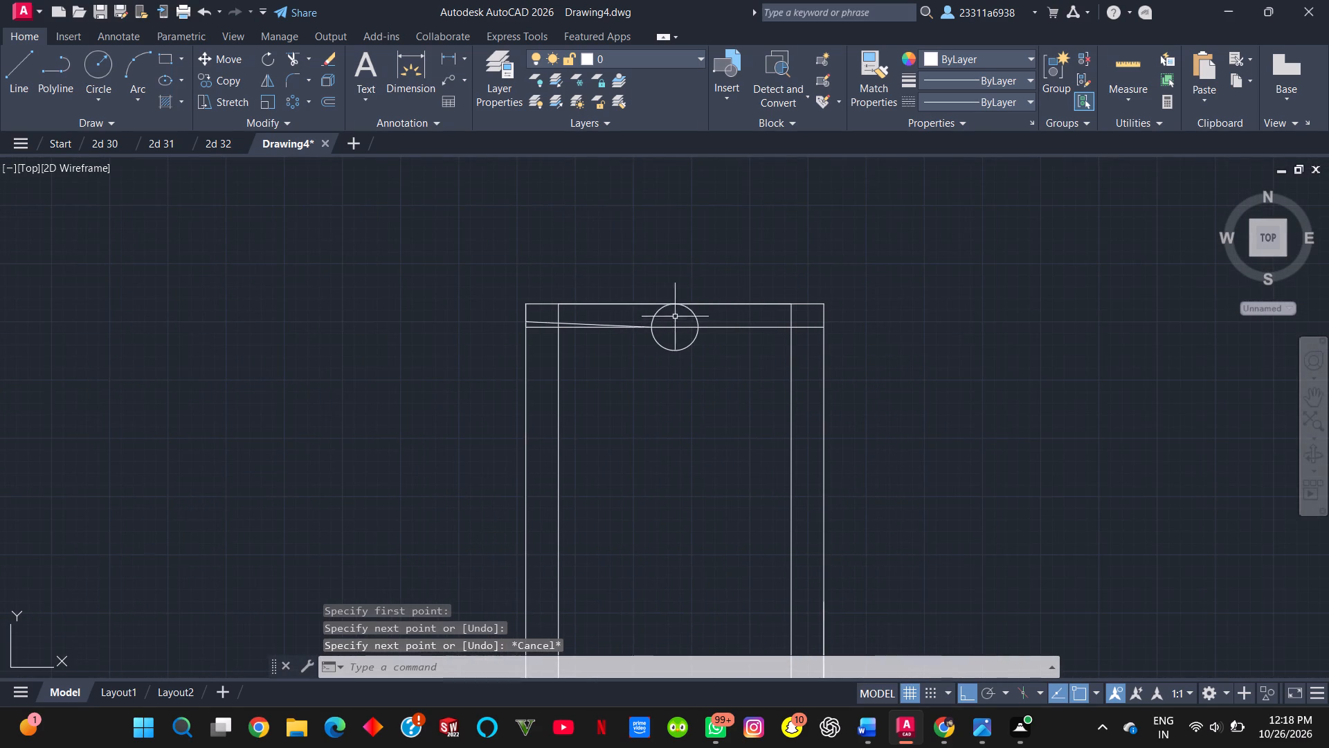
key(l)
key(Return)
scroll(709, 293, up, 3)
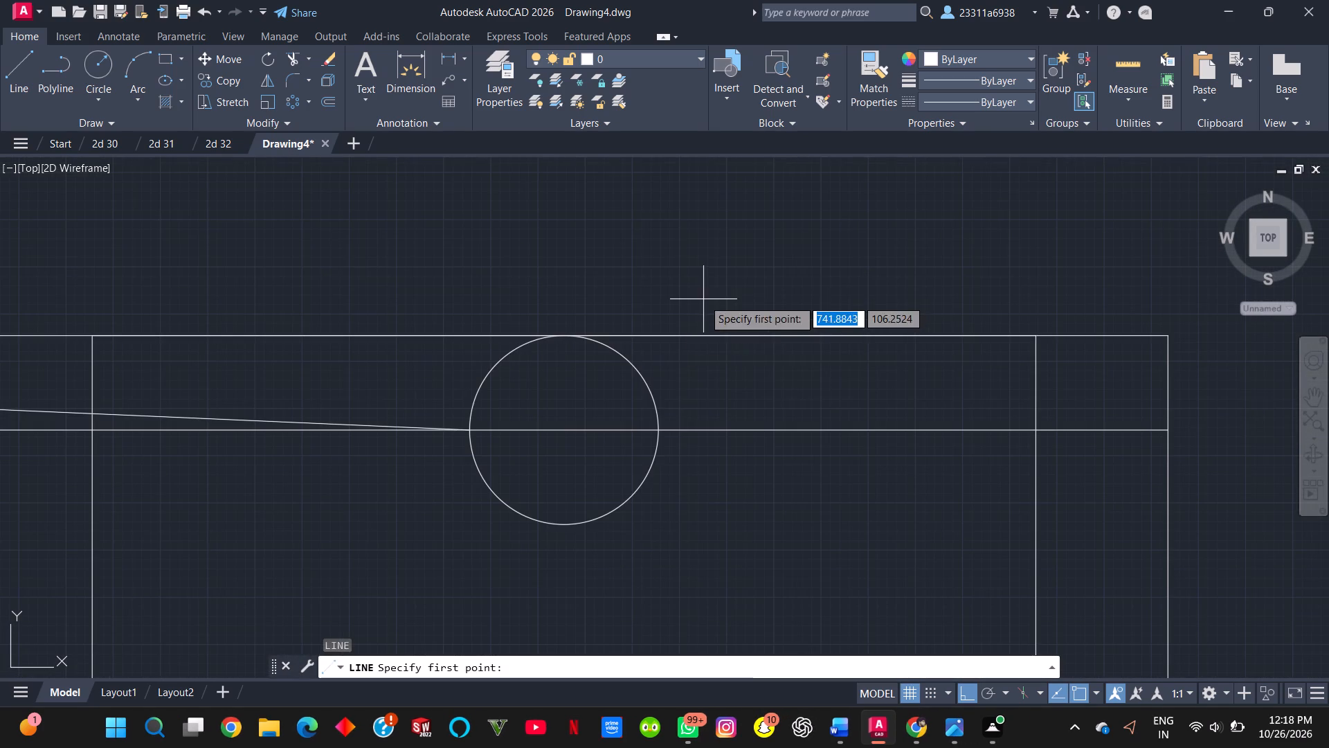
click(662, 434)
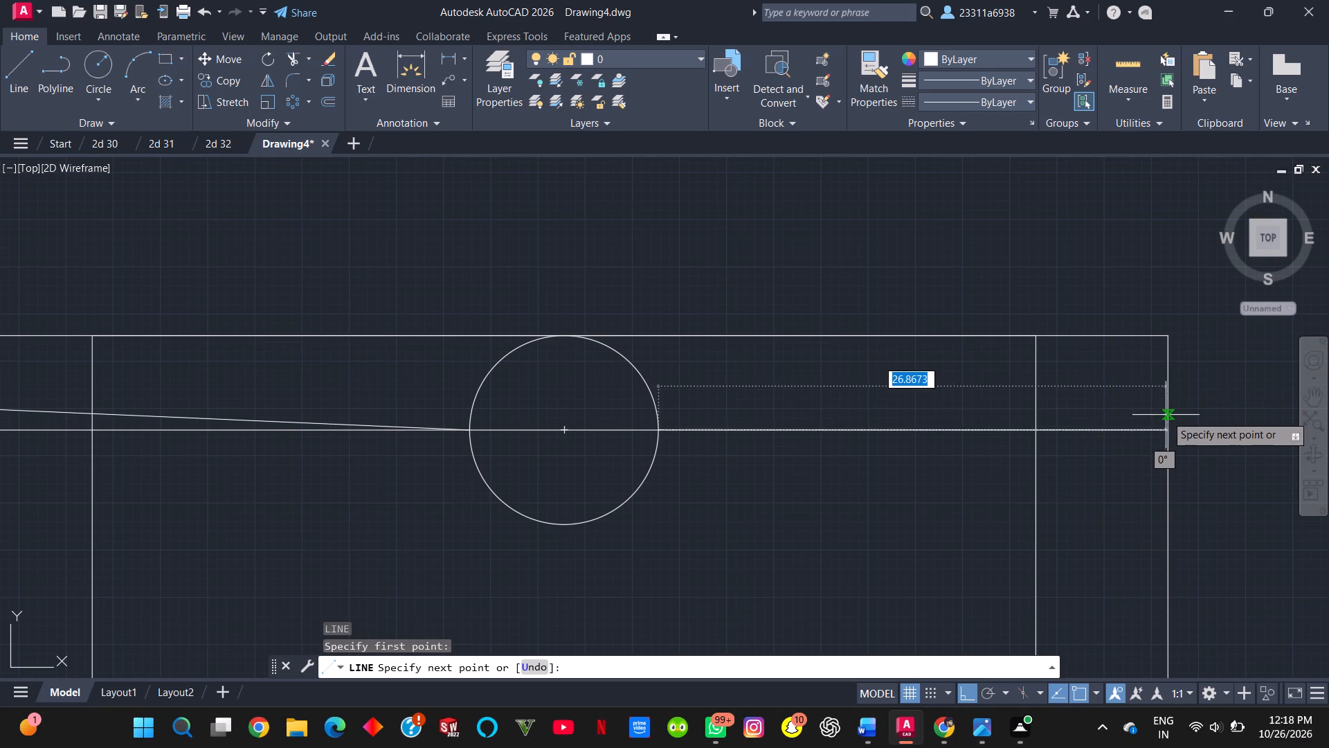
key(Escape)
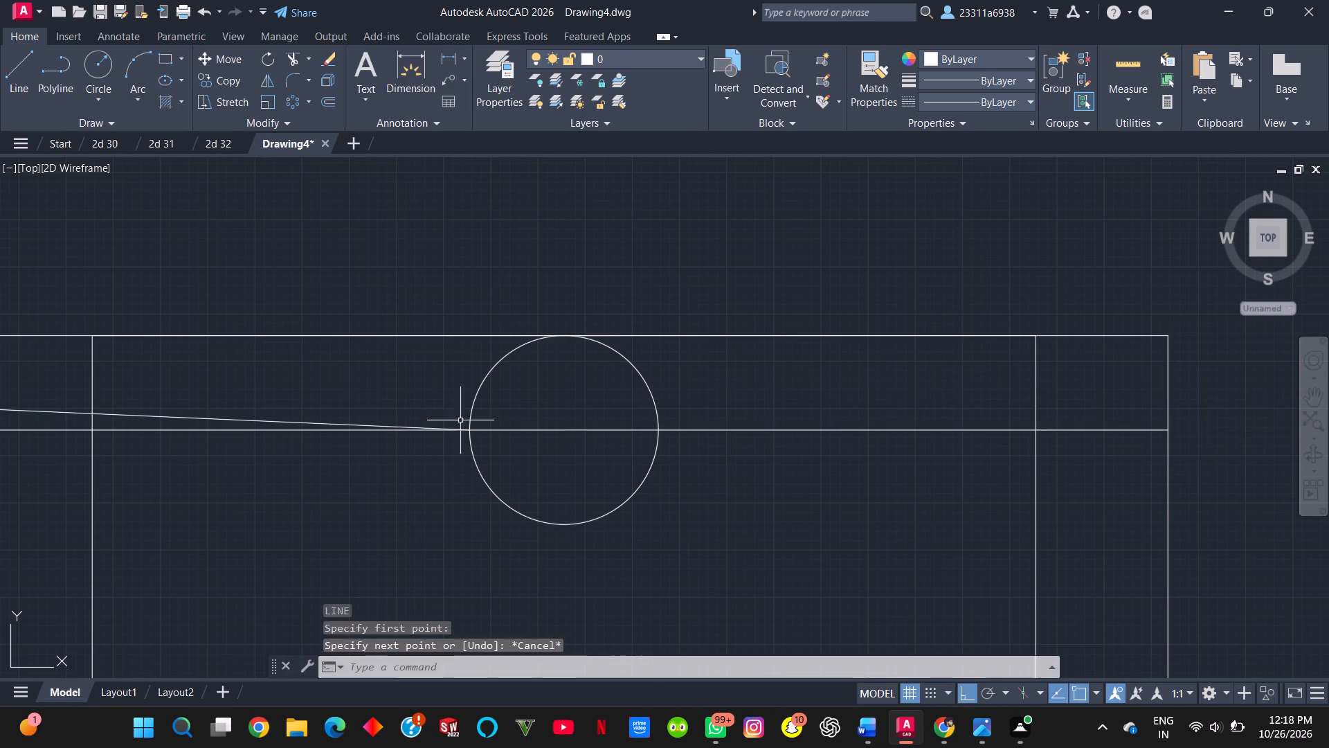
Draw a horizontal guide line from the sloping line's left end across to the outline's right edge.
scroll(440, 420, down, 3)
scroll(275, 405, up, 2)
key(l)
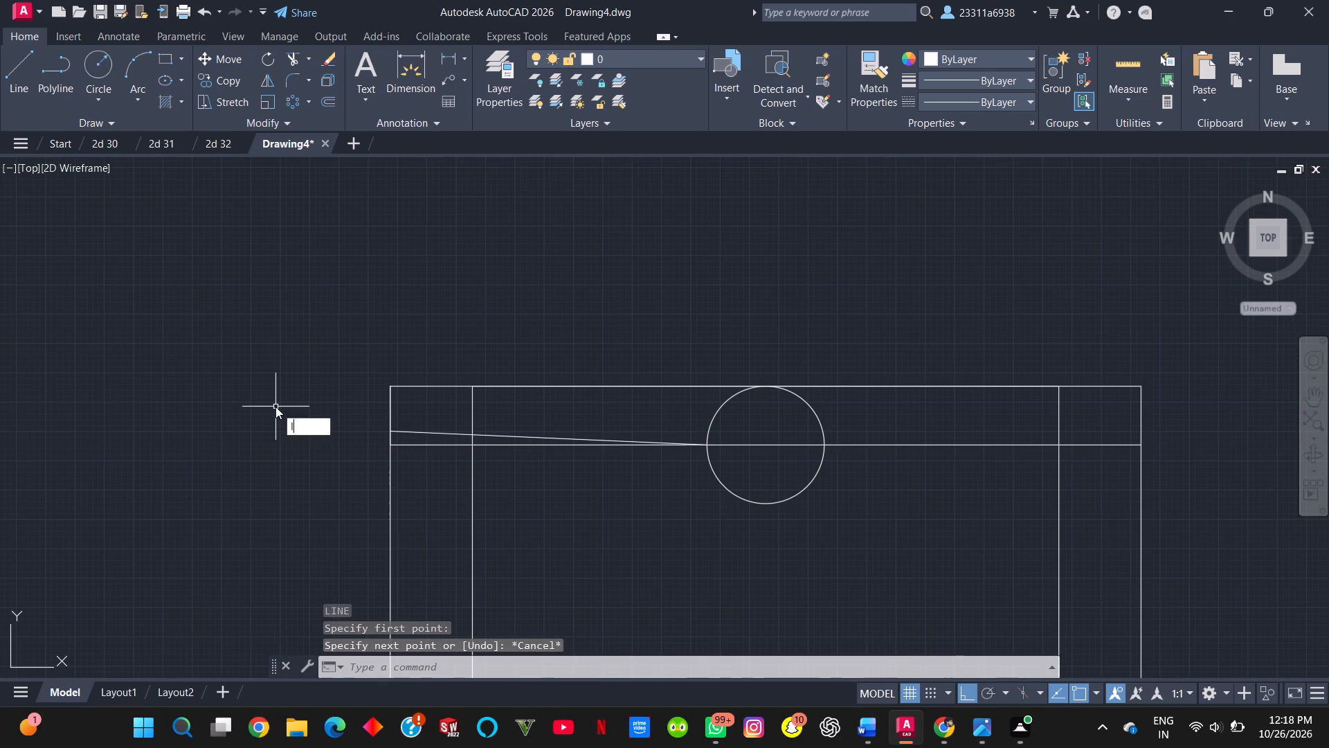
key(Return)
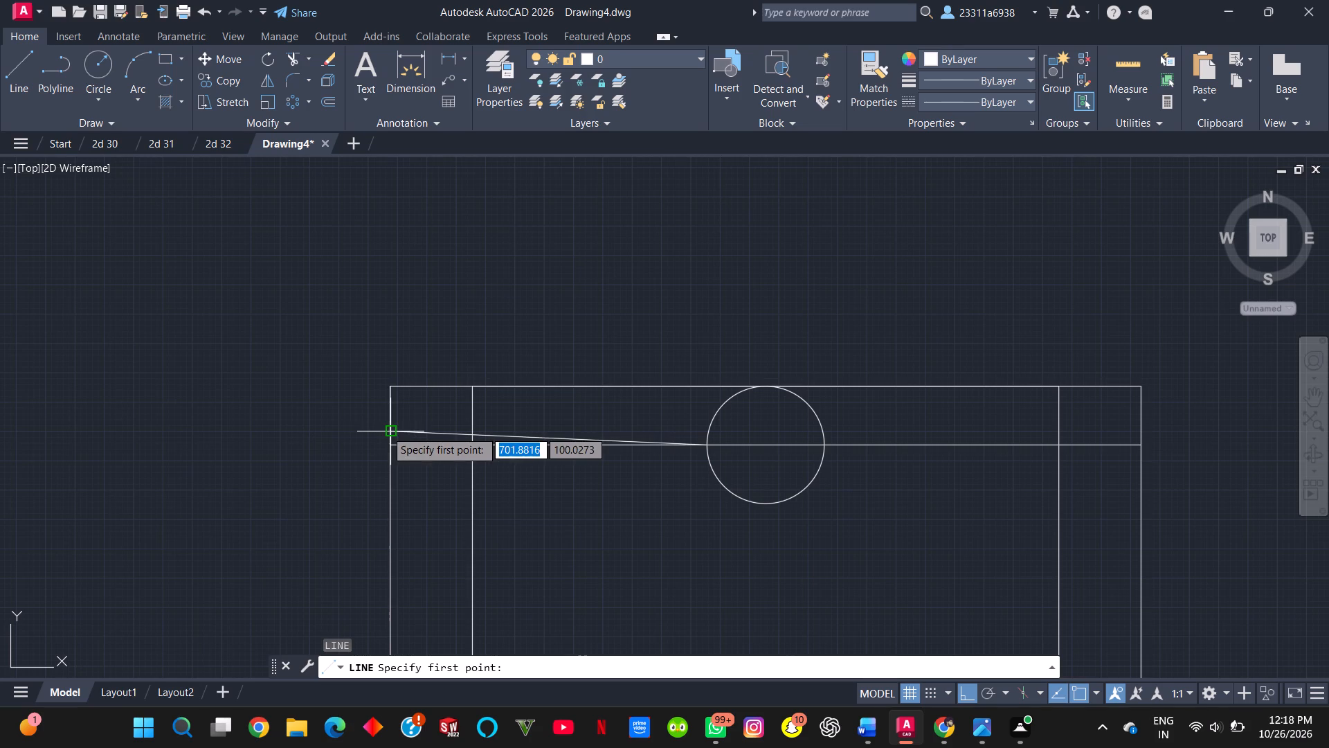
click(386, 430)
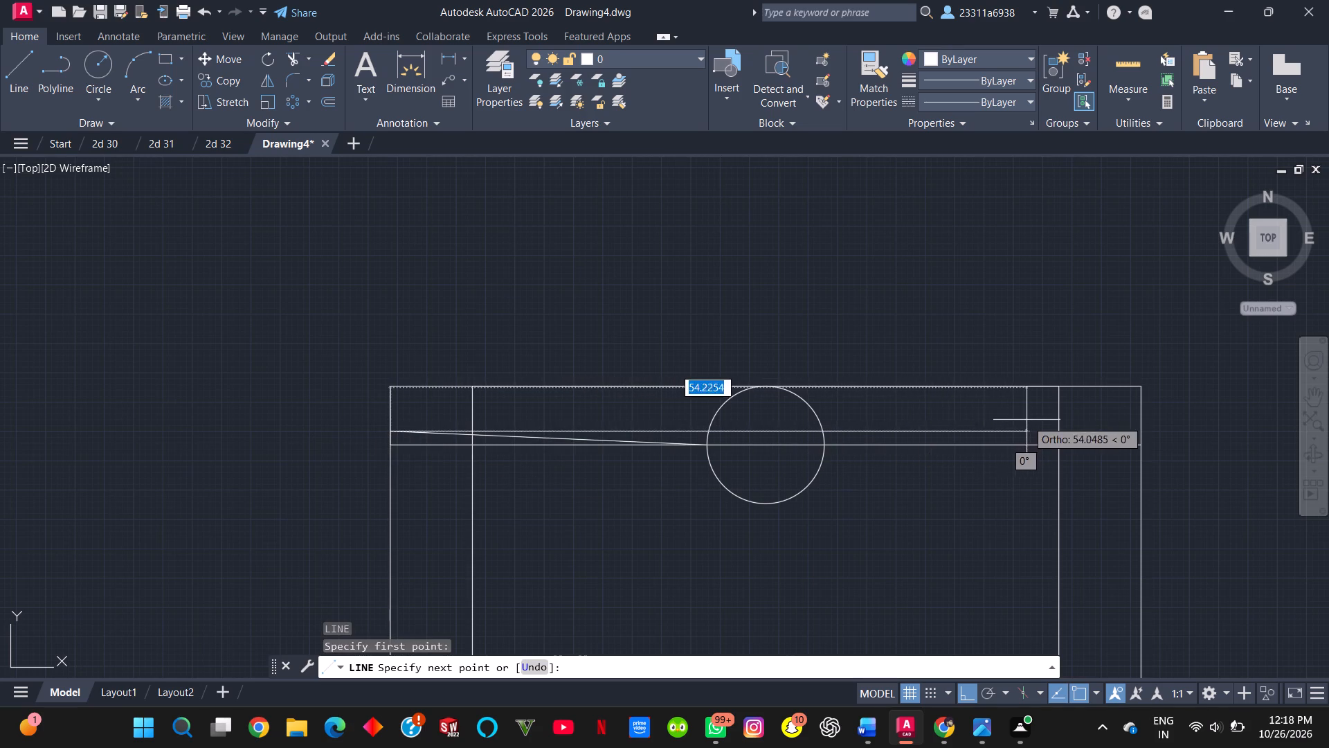
click(1138, 429)
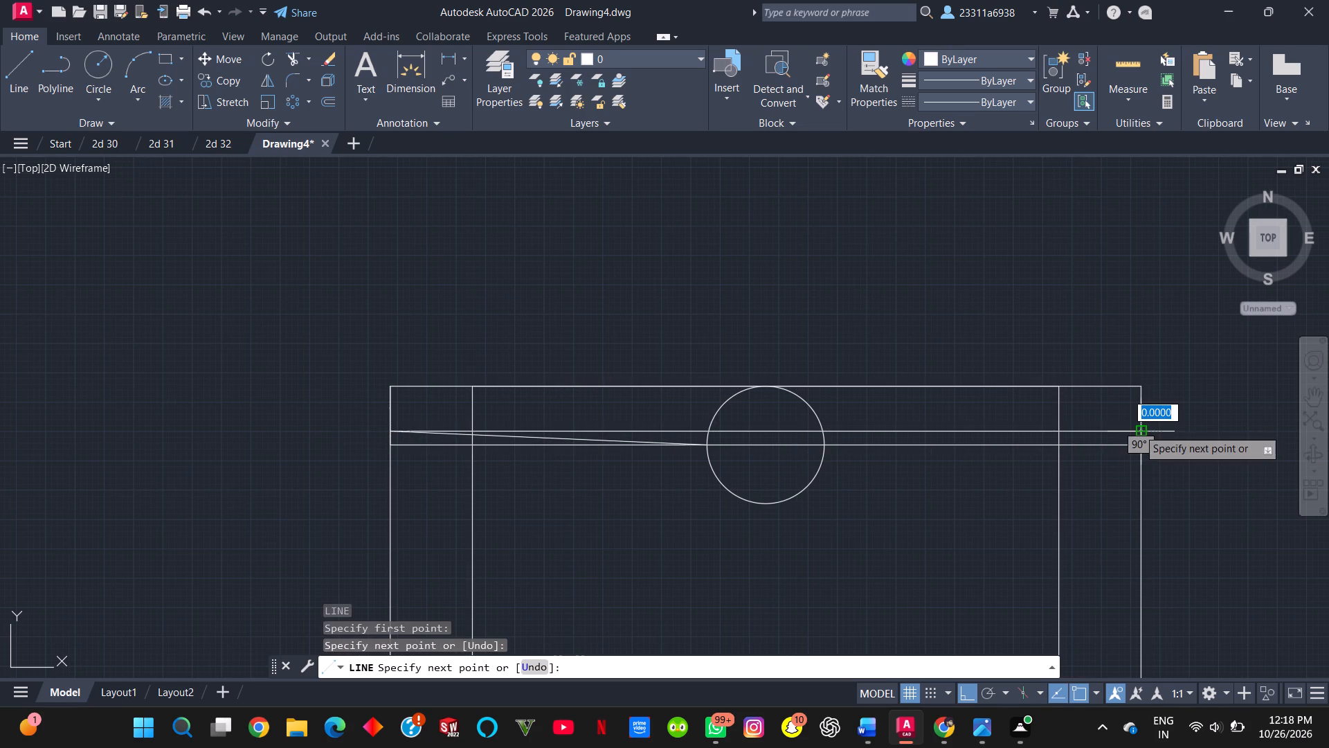
key(Escape)
Draw a matching sloping line from the circle's right quadrant to the guide line's right end.
key(l)
key(Return)
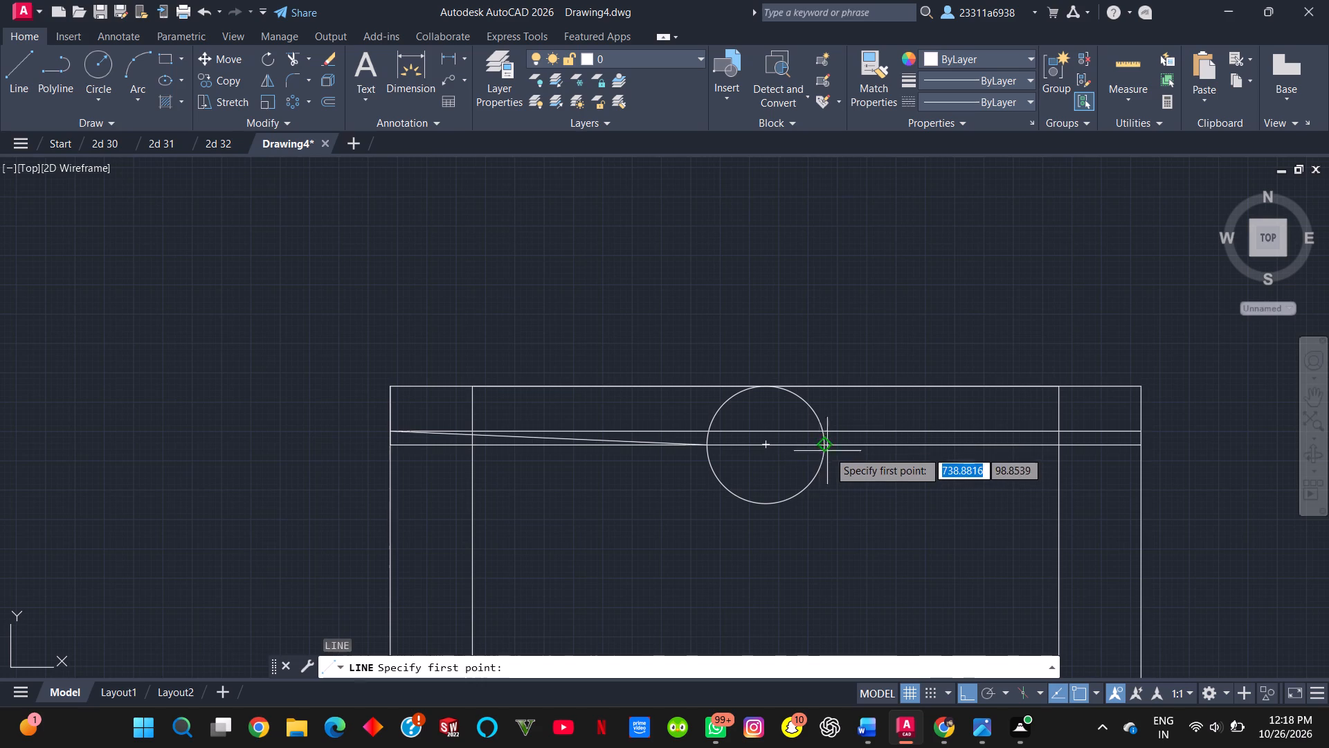
click(829, 444)
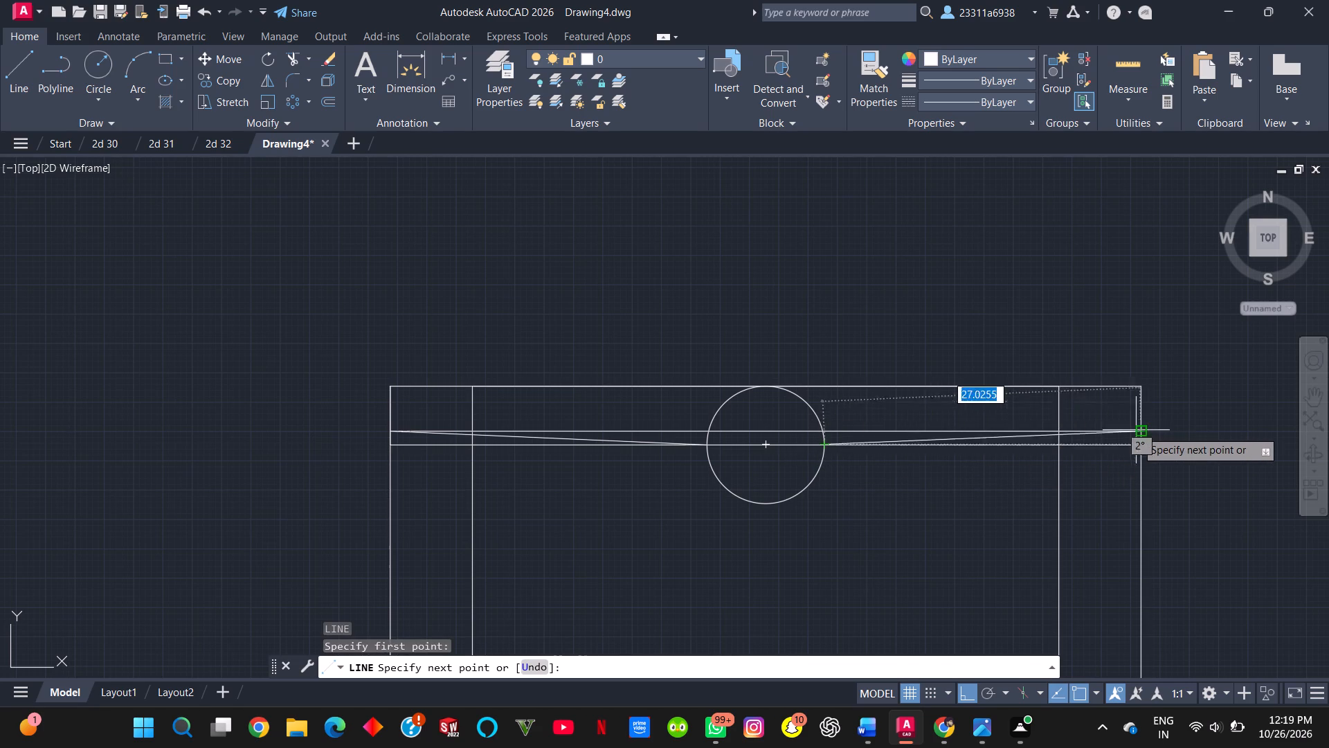
click(1136, 430)
key(Escape)
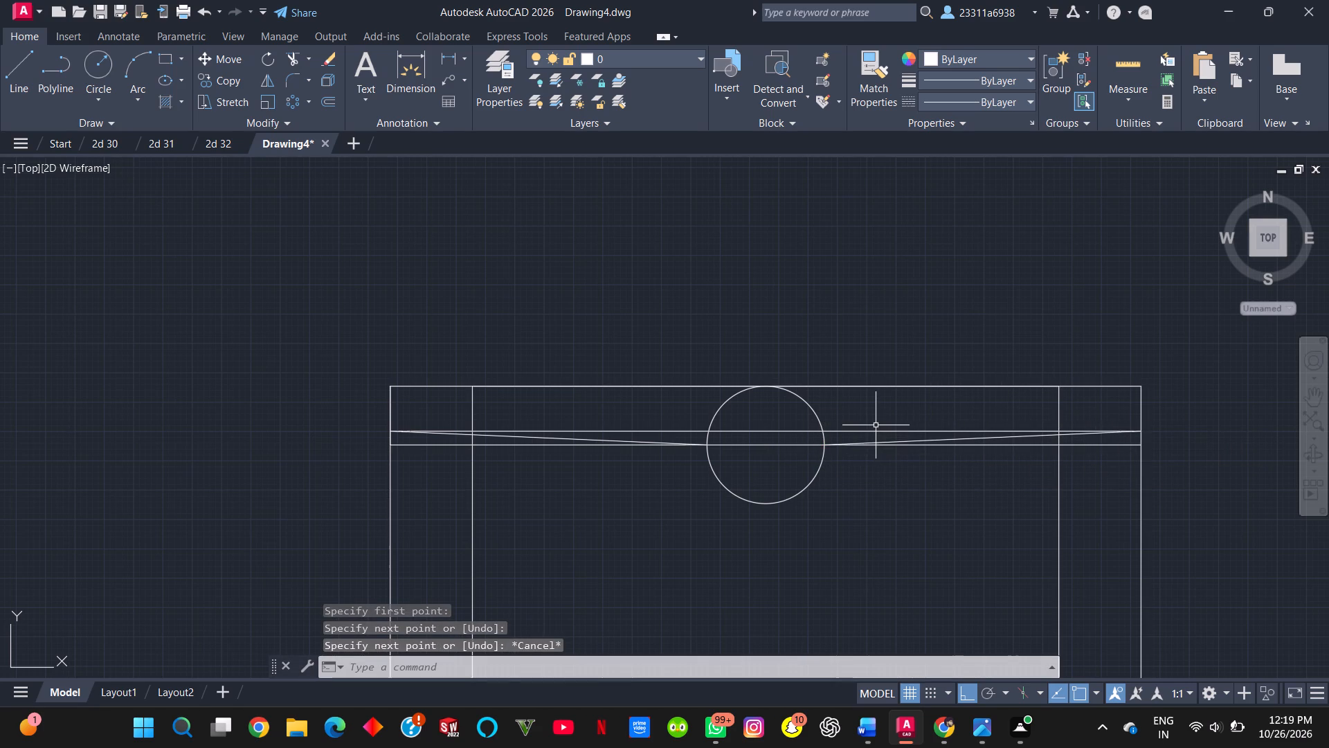
Erase the horizontal guide line between the outer ends of the two sloping lines.
click(875, 429)
key(Delete)
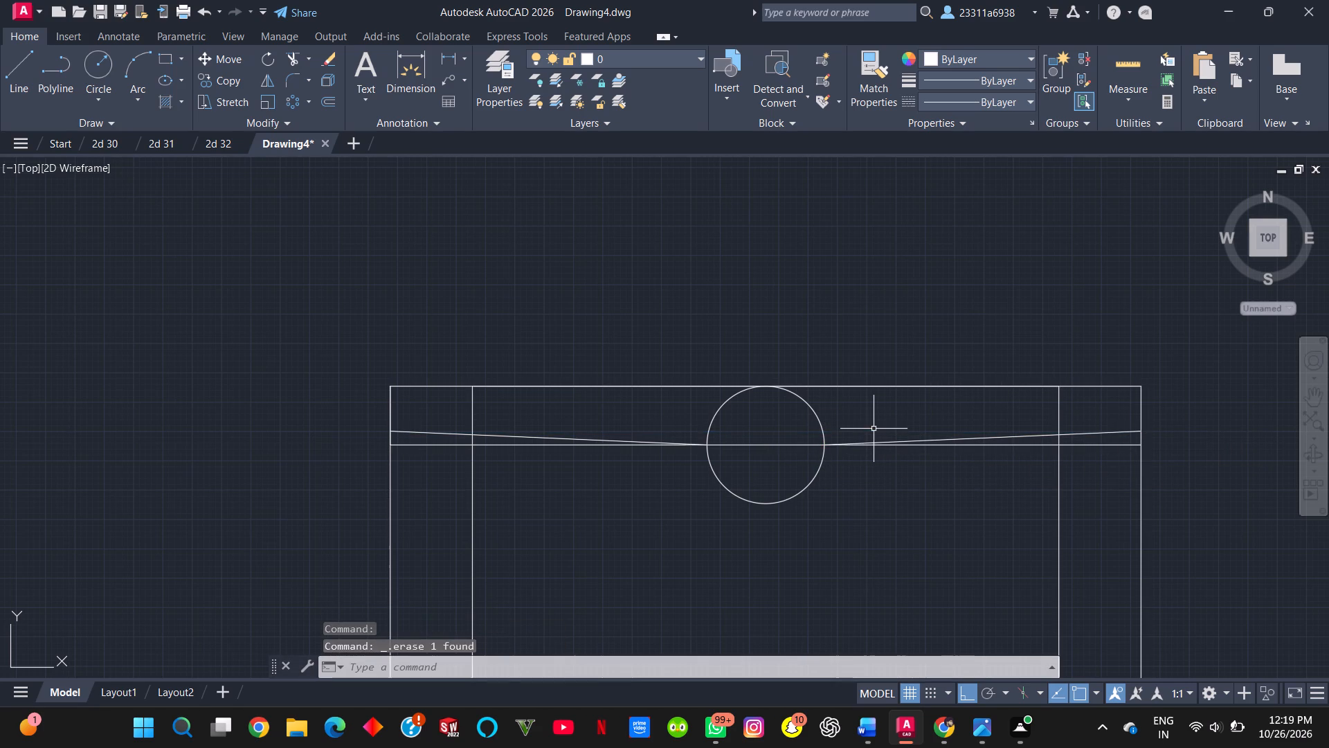
After checking the reference, draw connected lines from the circle's top to just below the outline's upper-right corner, straight across to the left edge, and back.
key(alt+Tab)
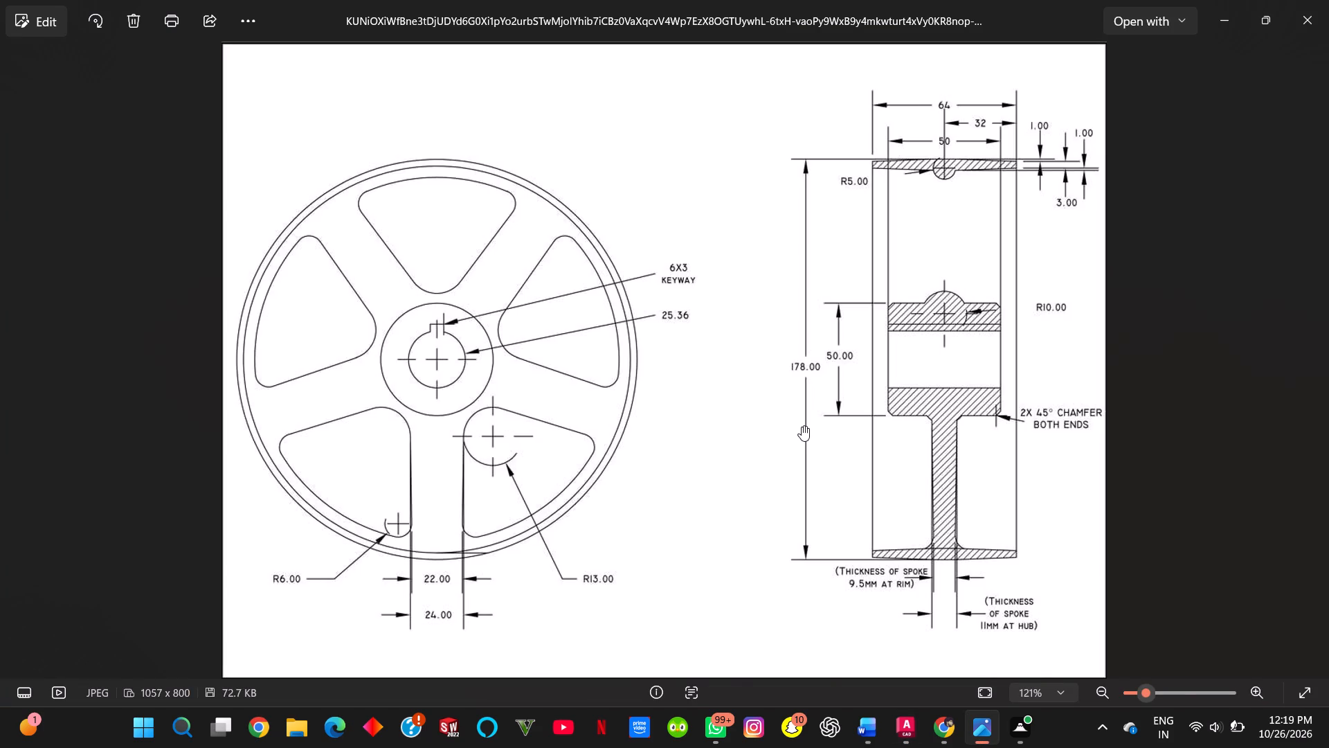
key(alt+Tab)
key(alt+Tab)
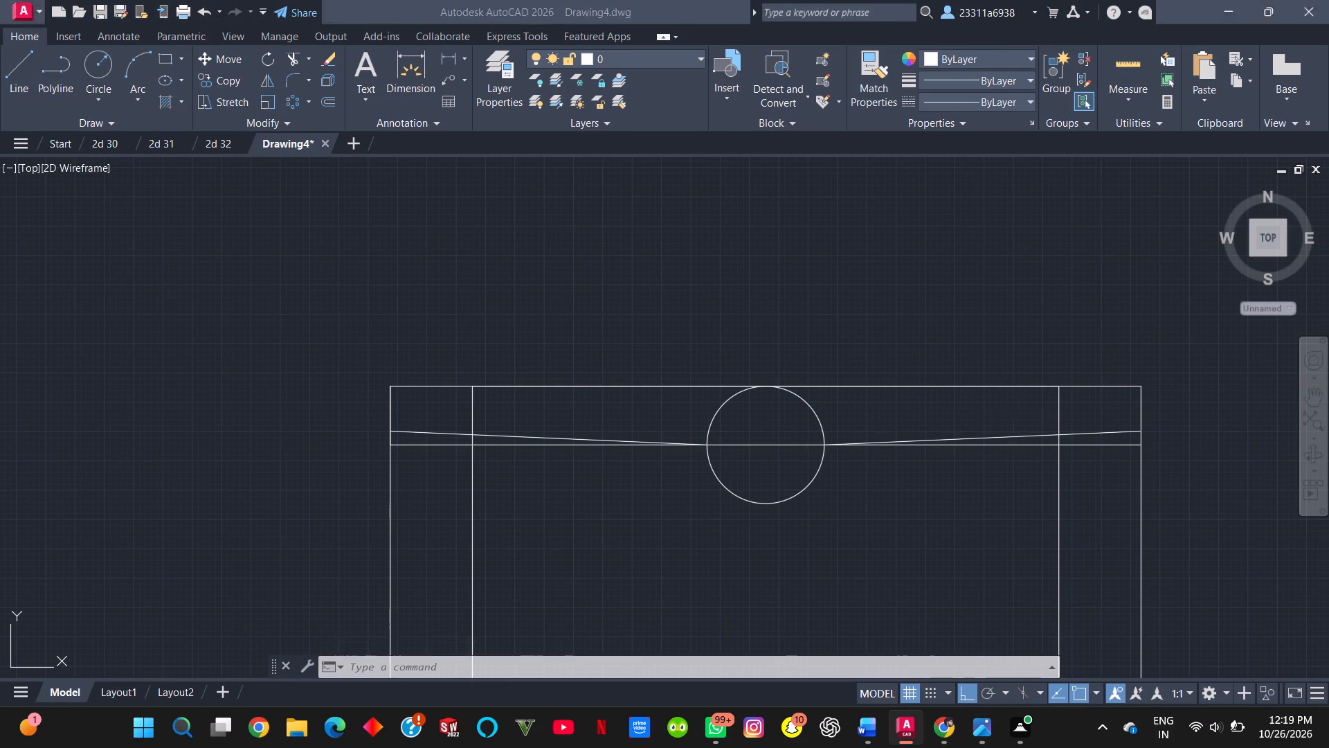
key(alt+Tab)
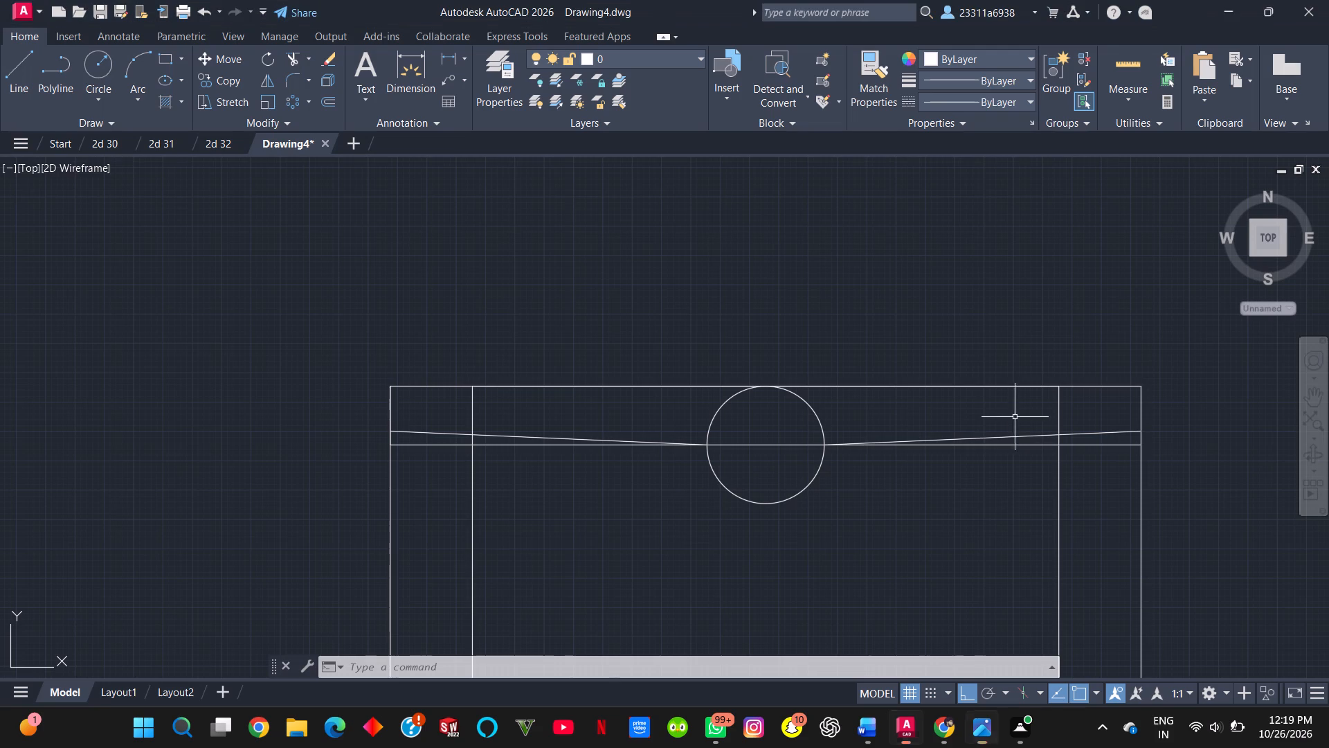
key(l)
key(Return)
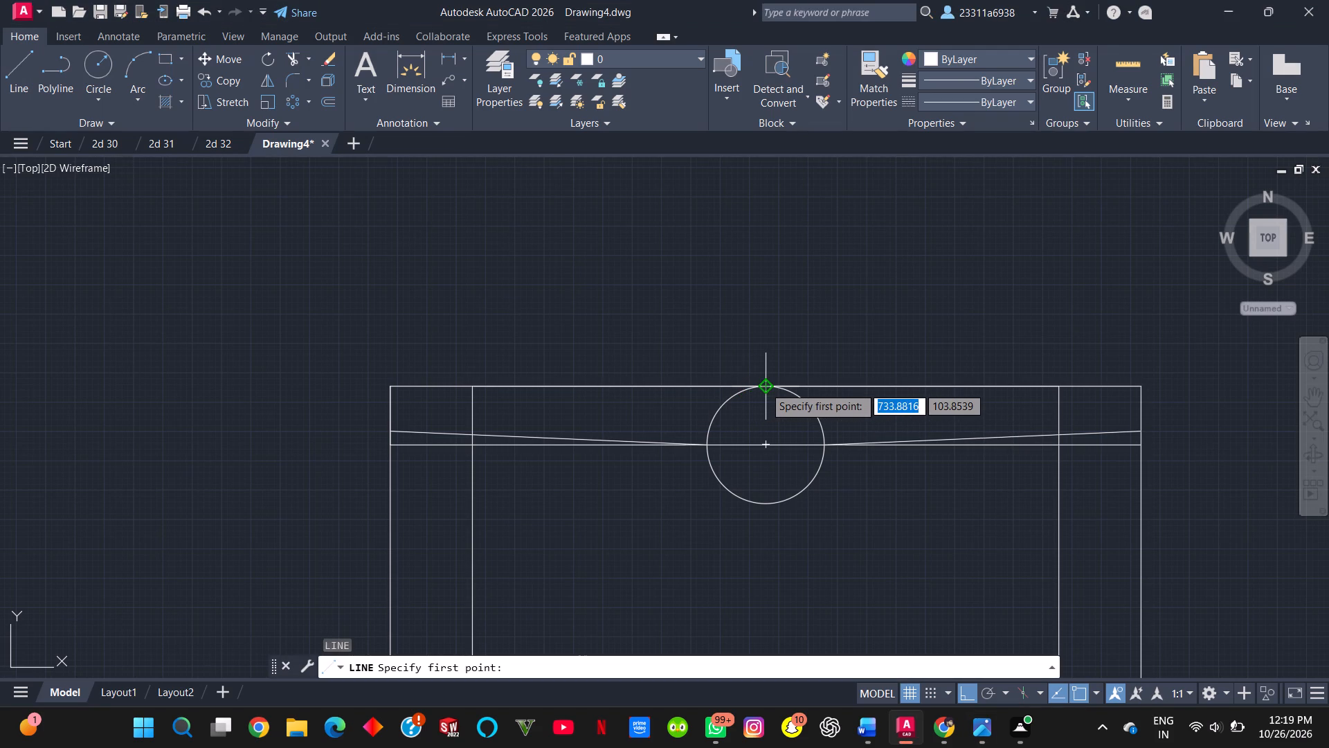
key(alt+Tab)
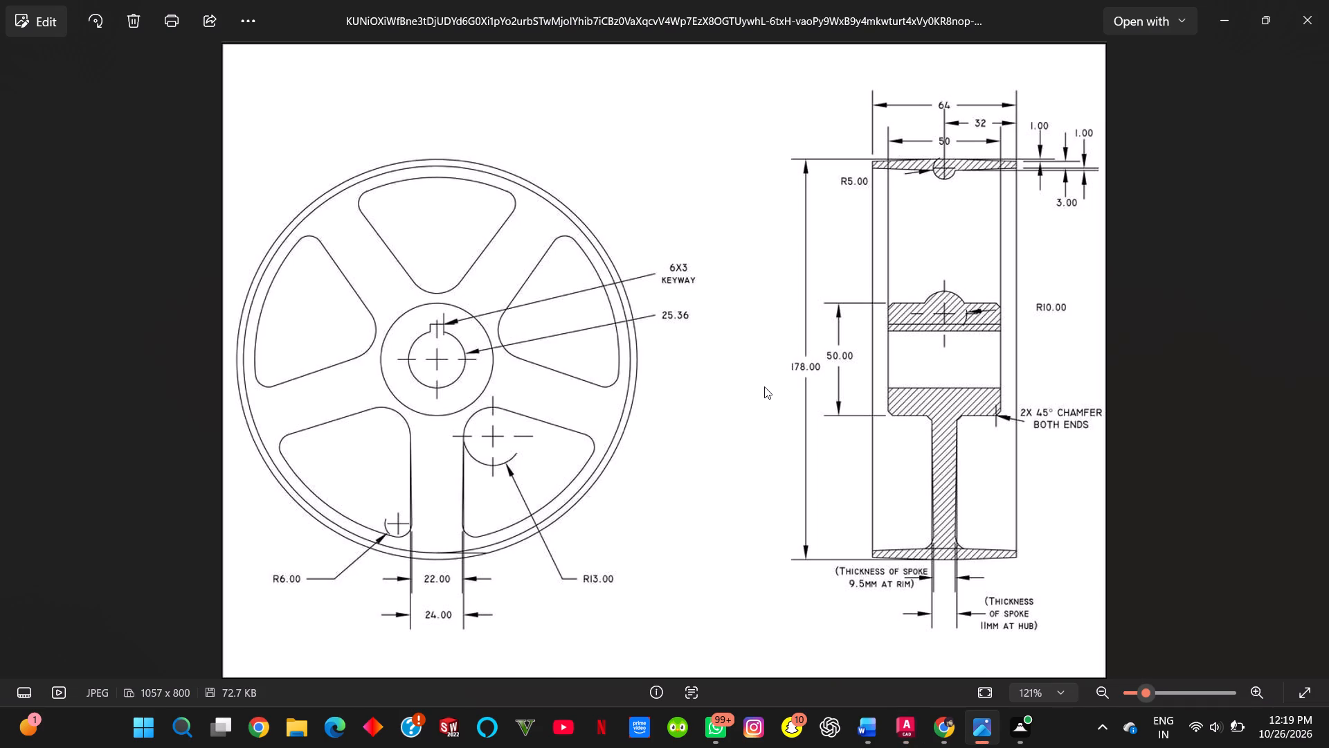
key(alt+Tab)
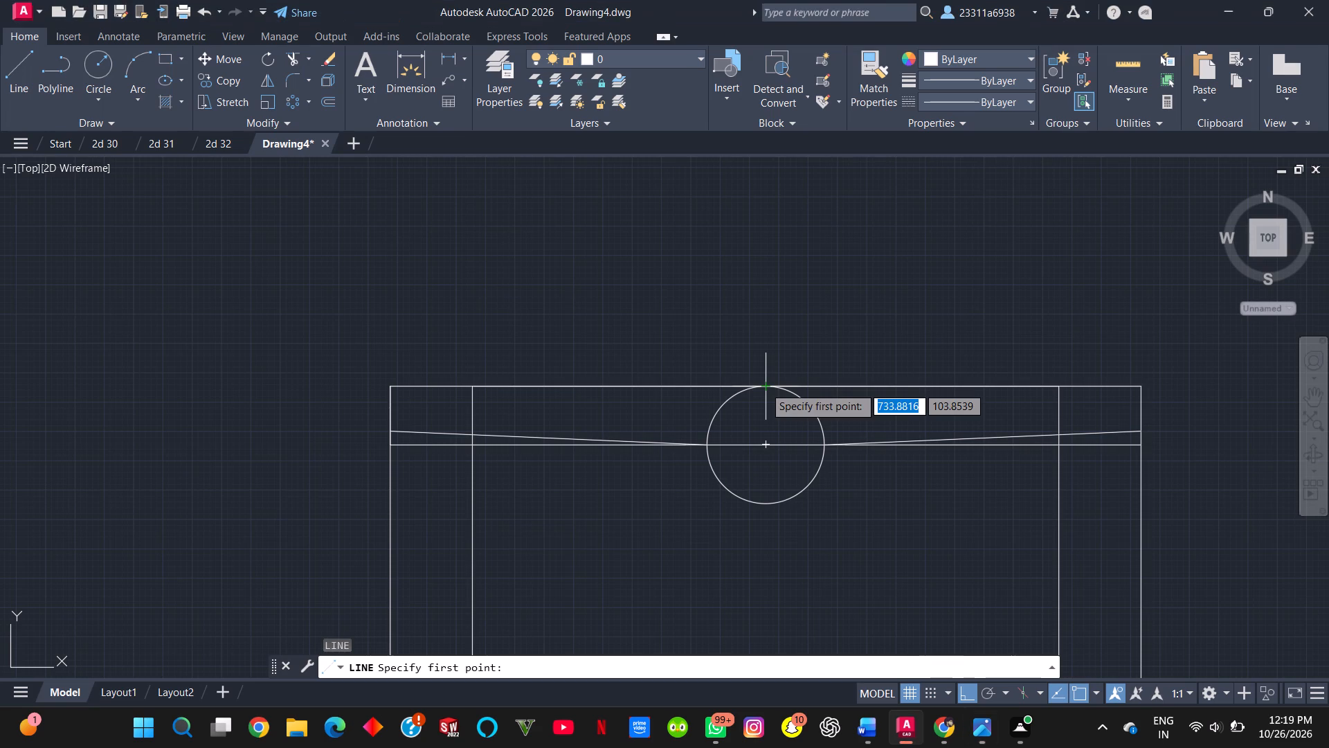
click(764, 386)
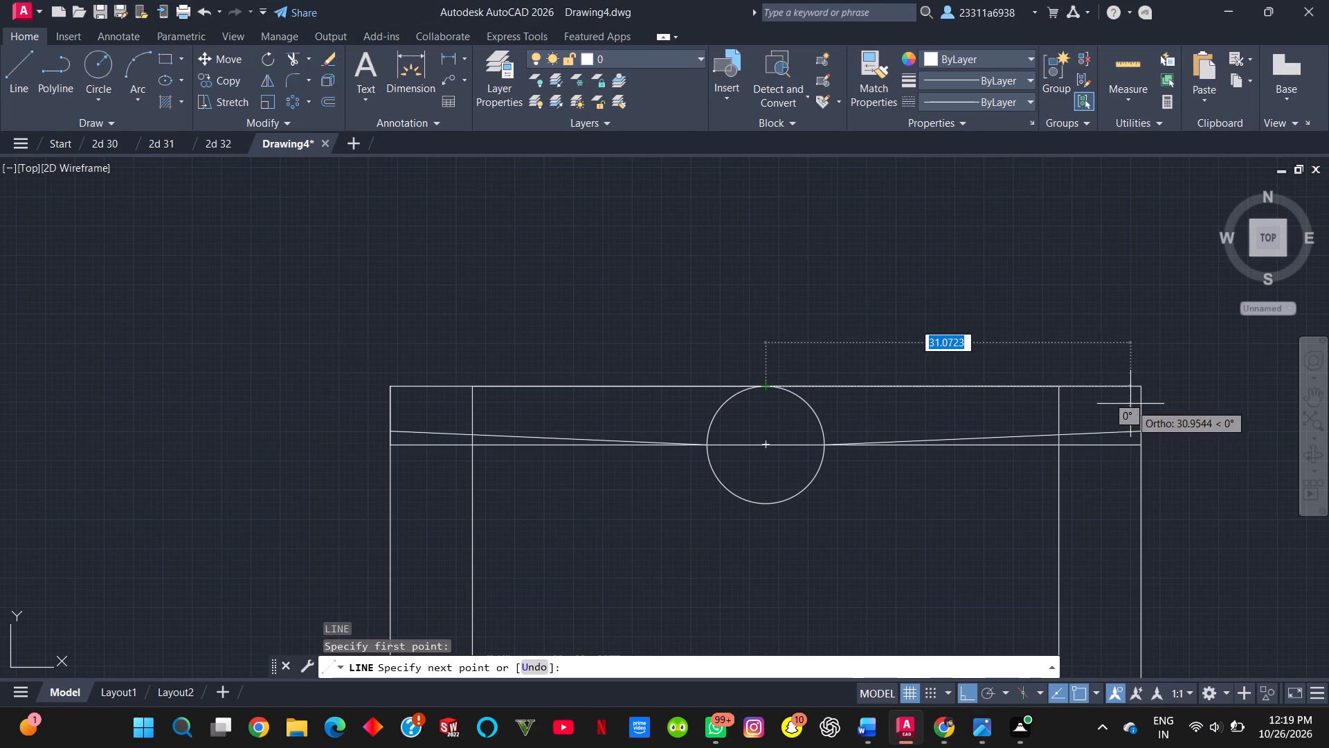
click(1138, 404)
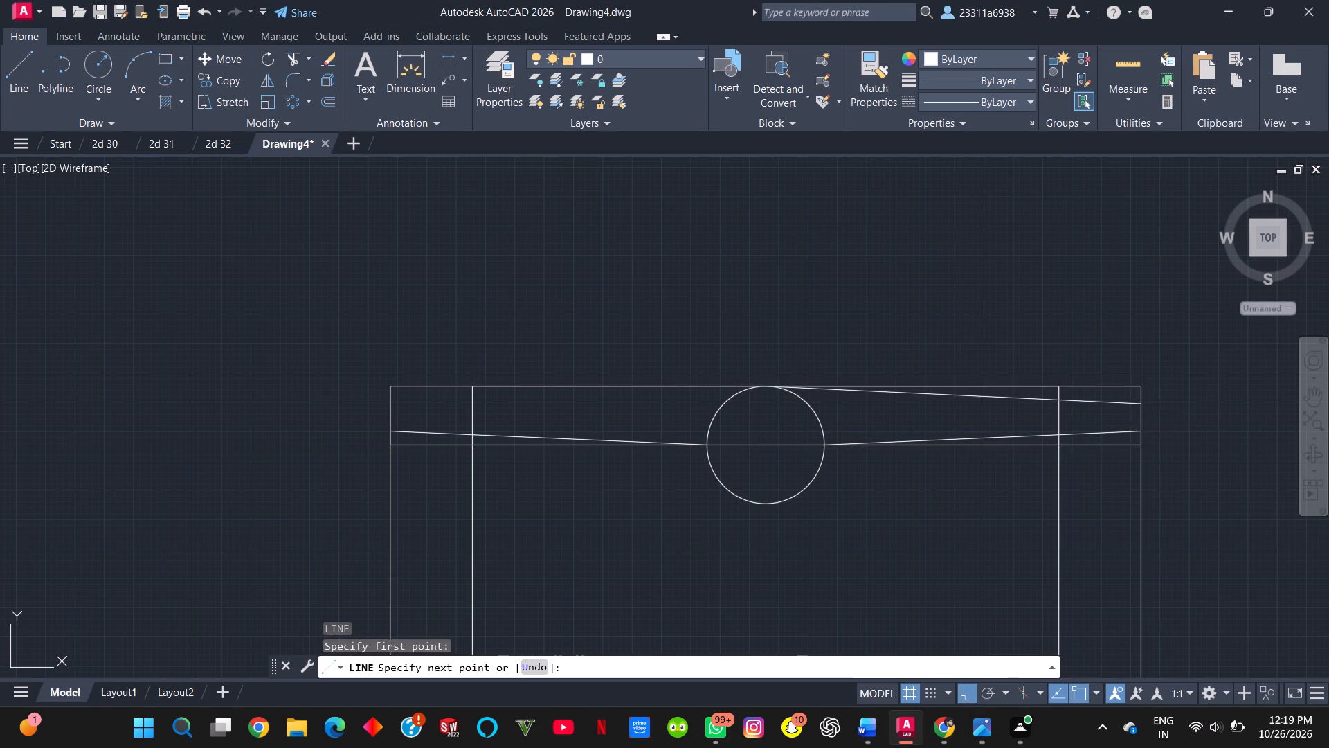
click(388, 402)
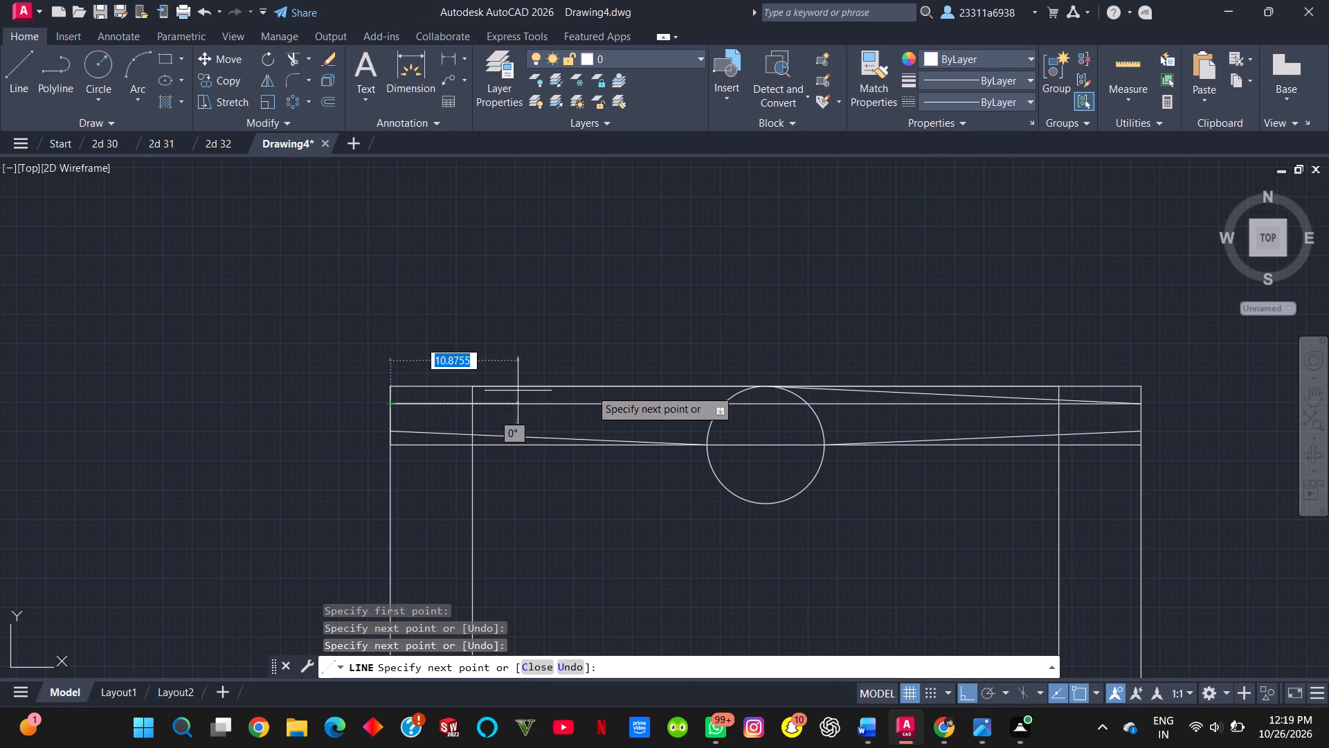
click(763, 385)
key(Escape)
Erase the horizontal line joining the outer ends of the two upper sloping lines.
click(680, 402)
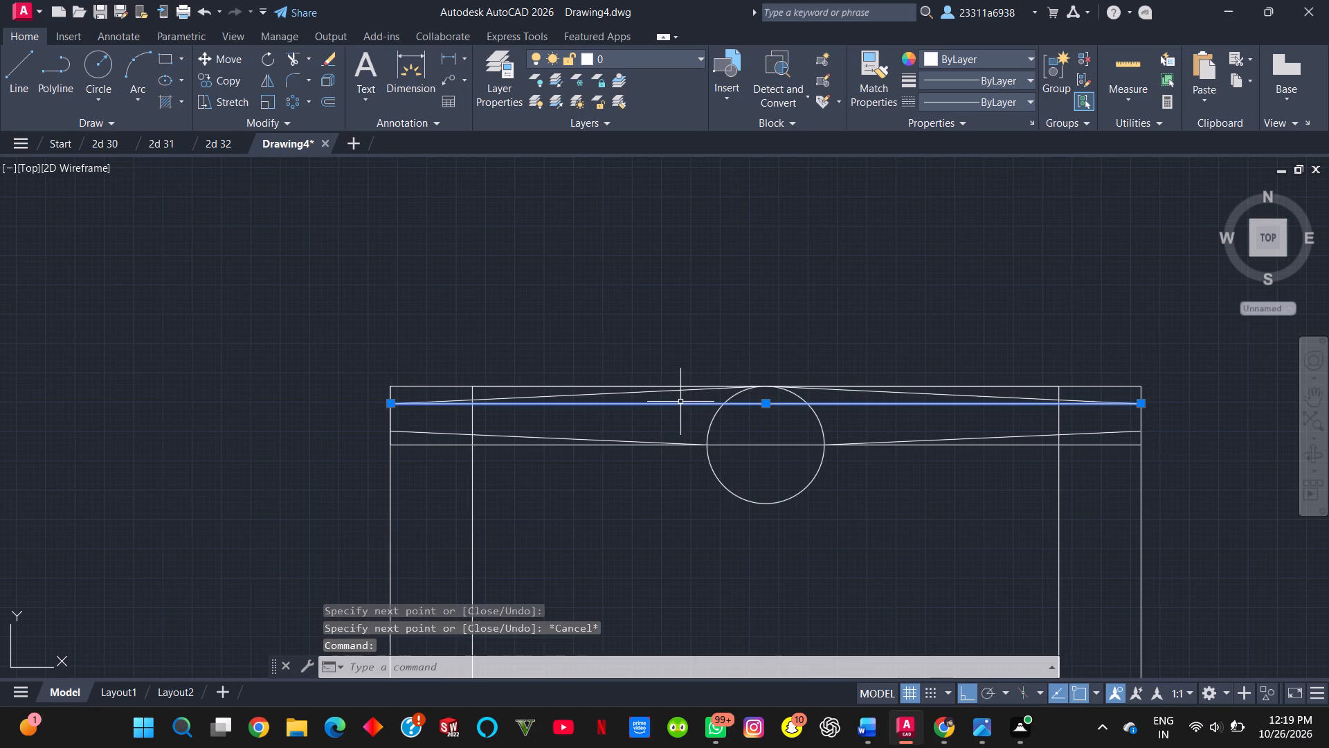
key(Delete)
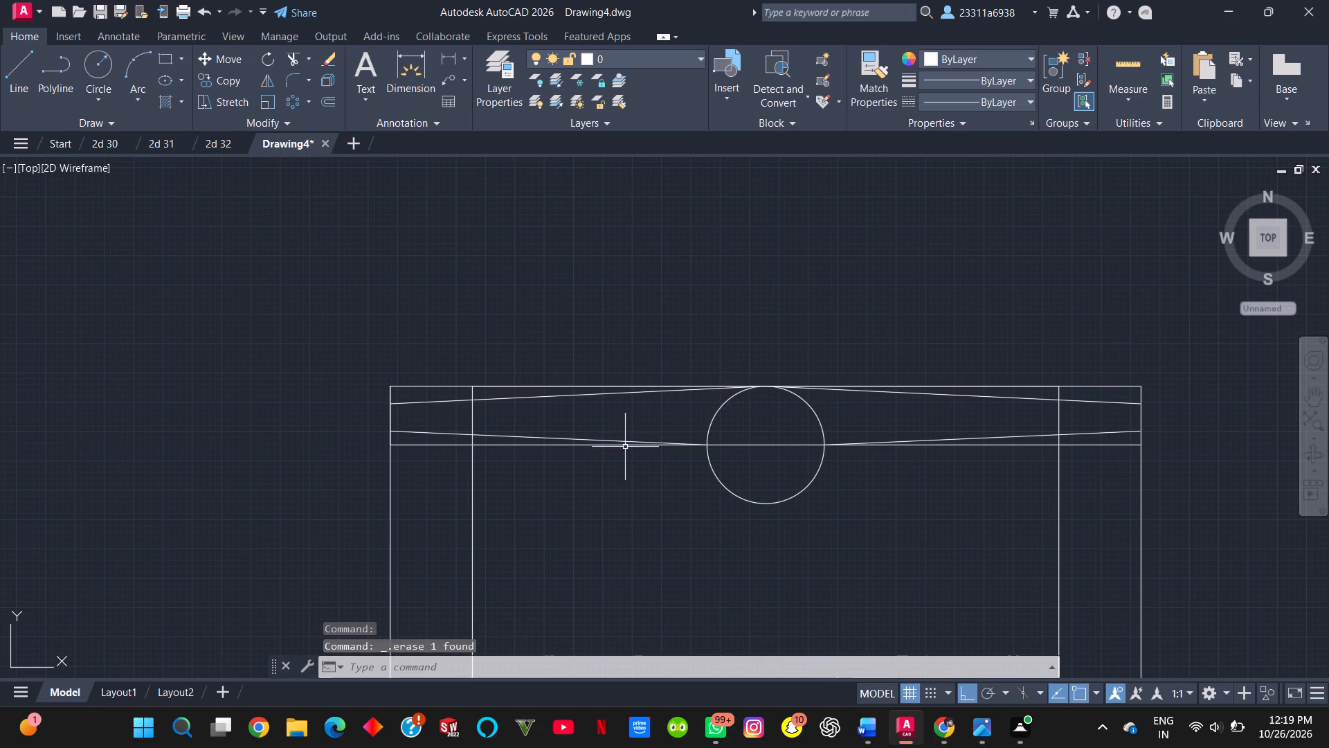
Trim away the circle's upper half and the horizontal segment across its diameter, checking the result against the reference image.
key(alt+Tab)
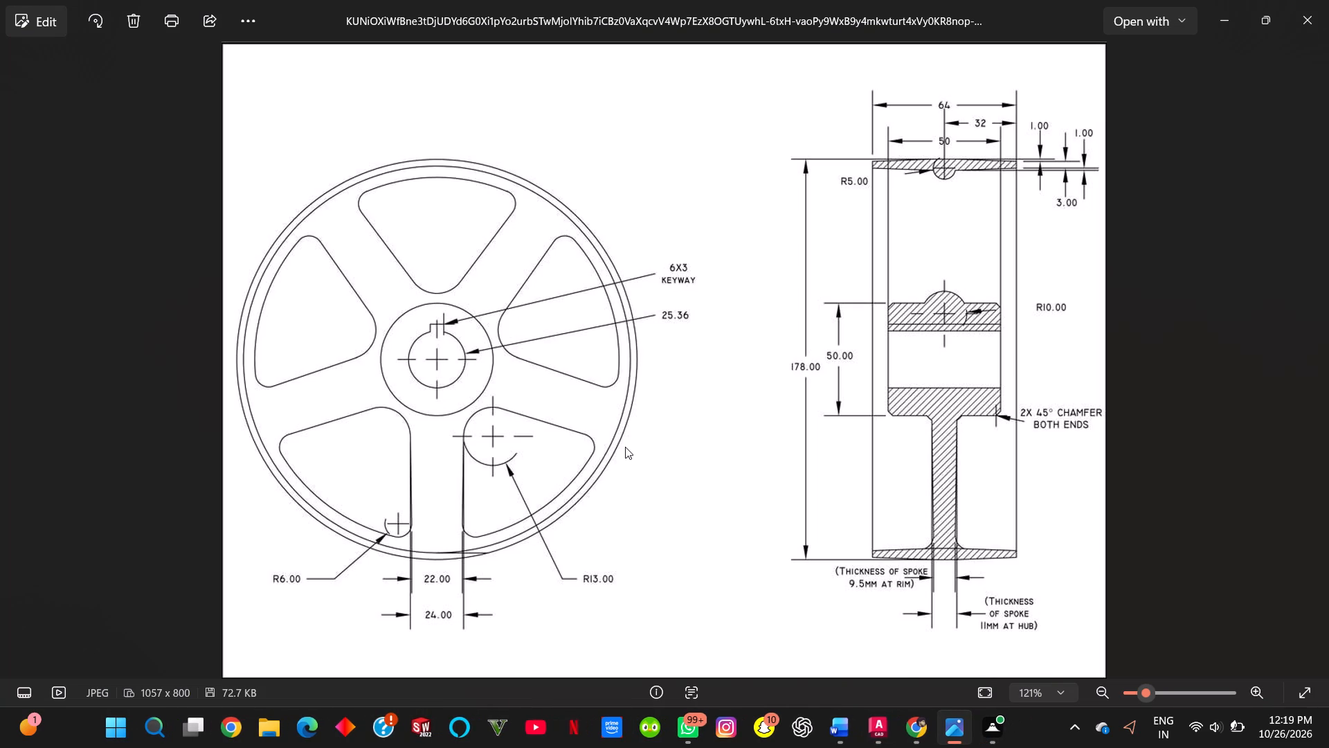
key(alt+Tab)
text(tr)
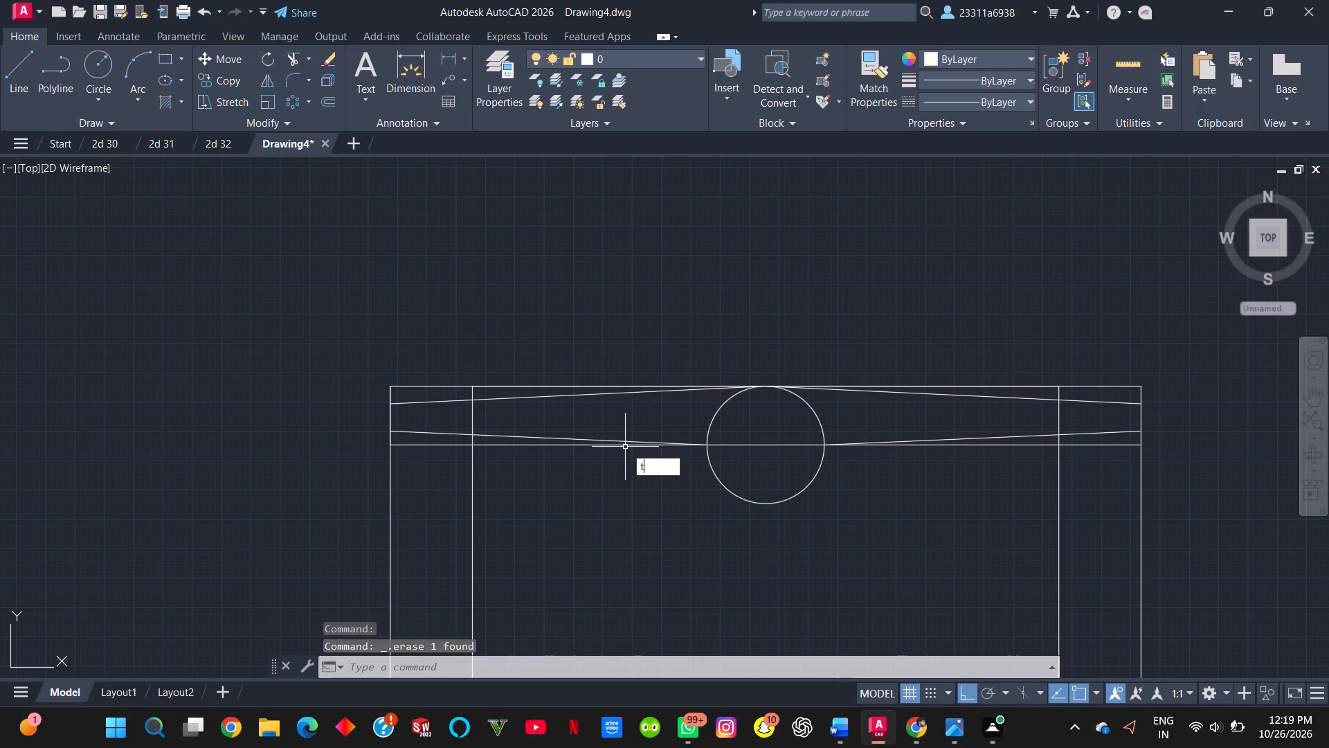
click(663, 482)
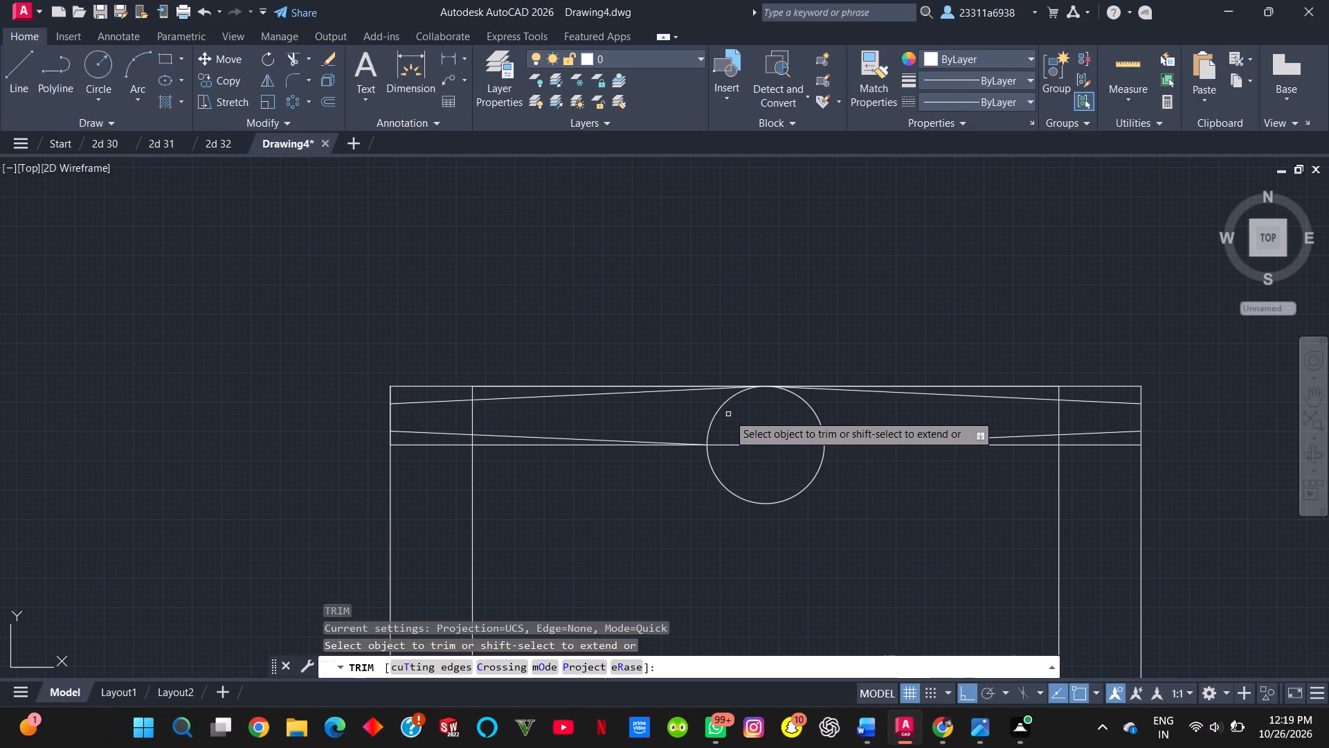
click(717, 415)
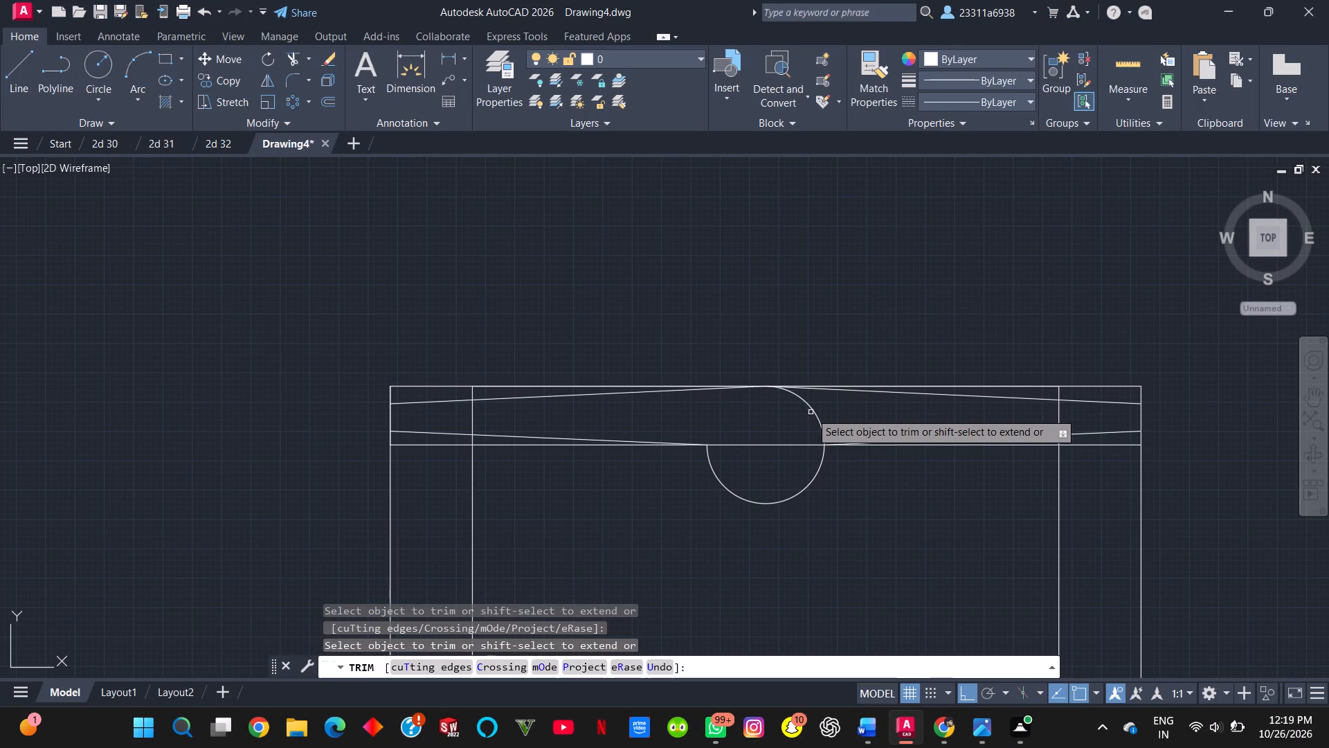
click(812, 412)
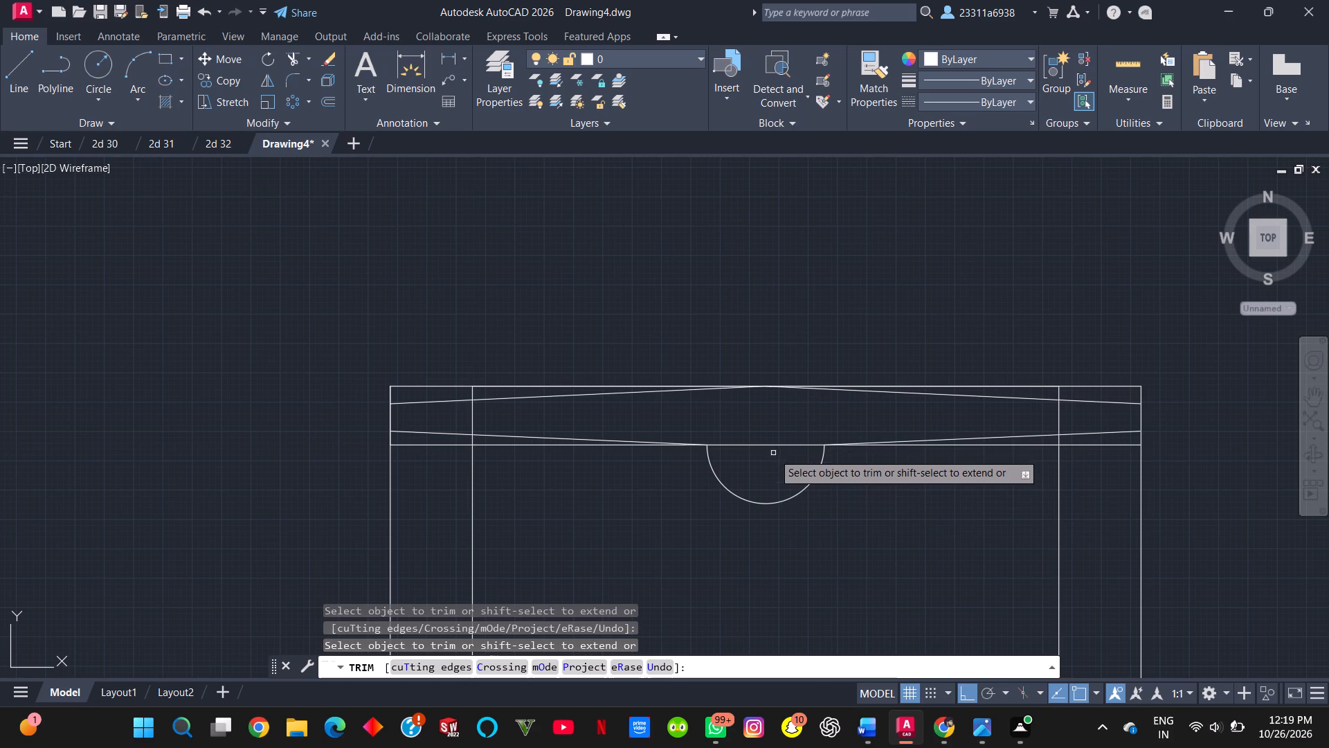
click(764, 443)
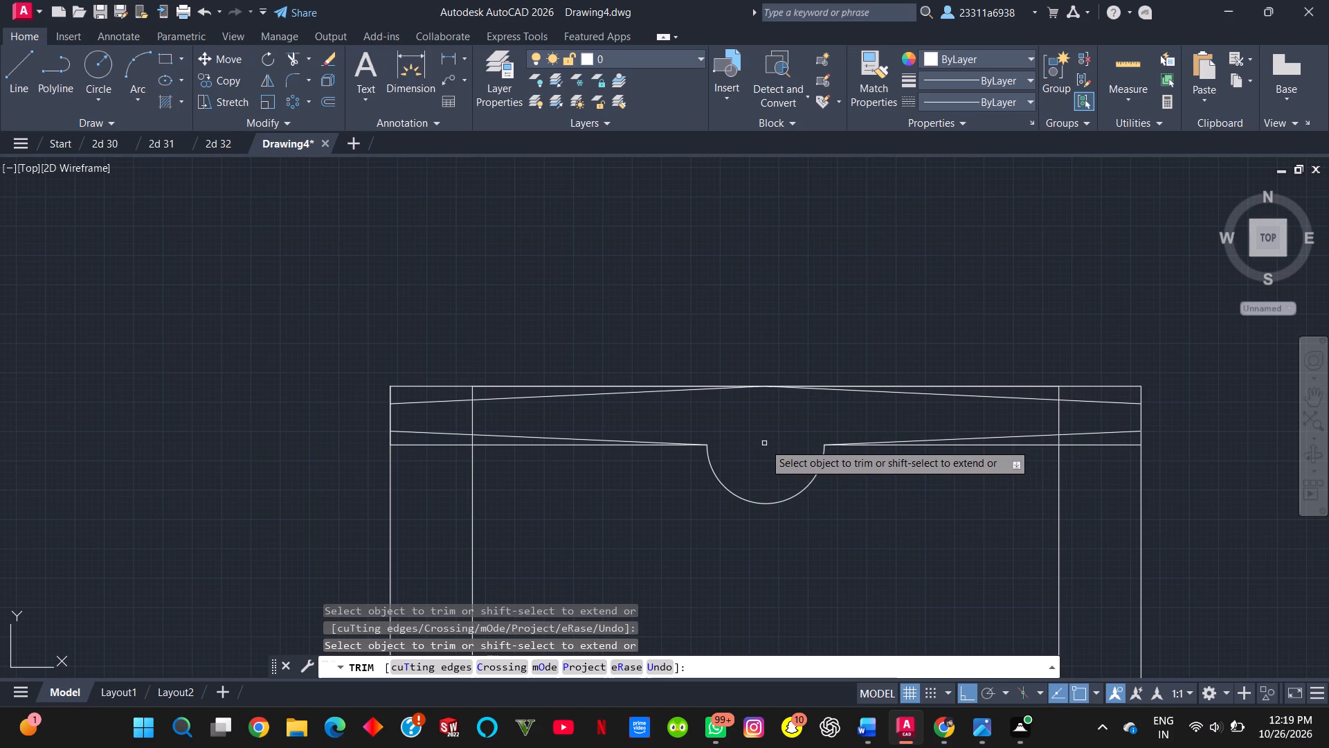
key(alt+Tab)
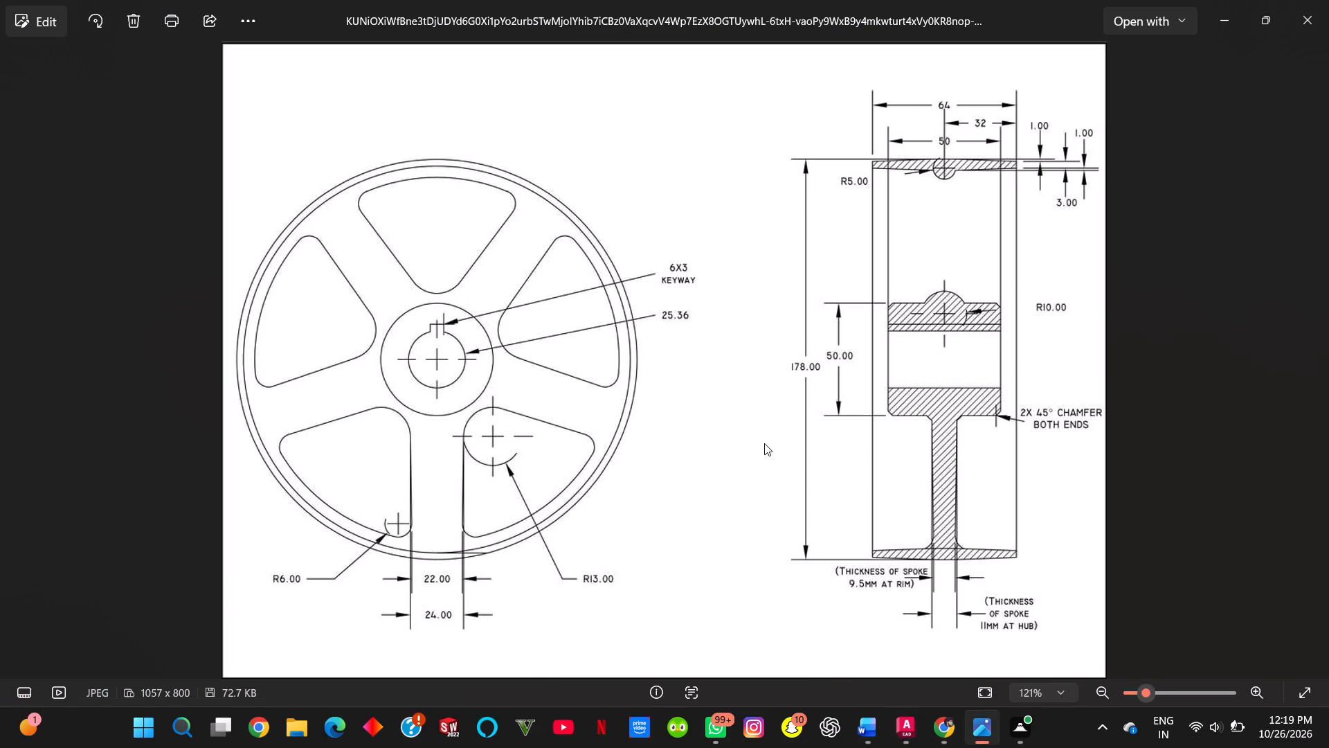
key(alt+Tab)
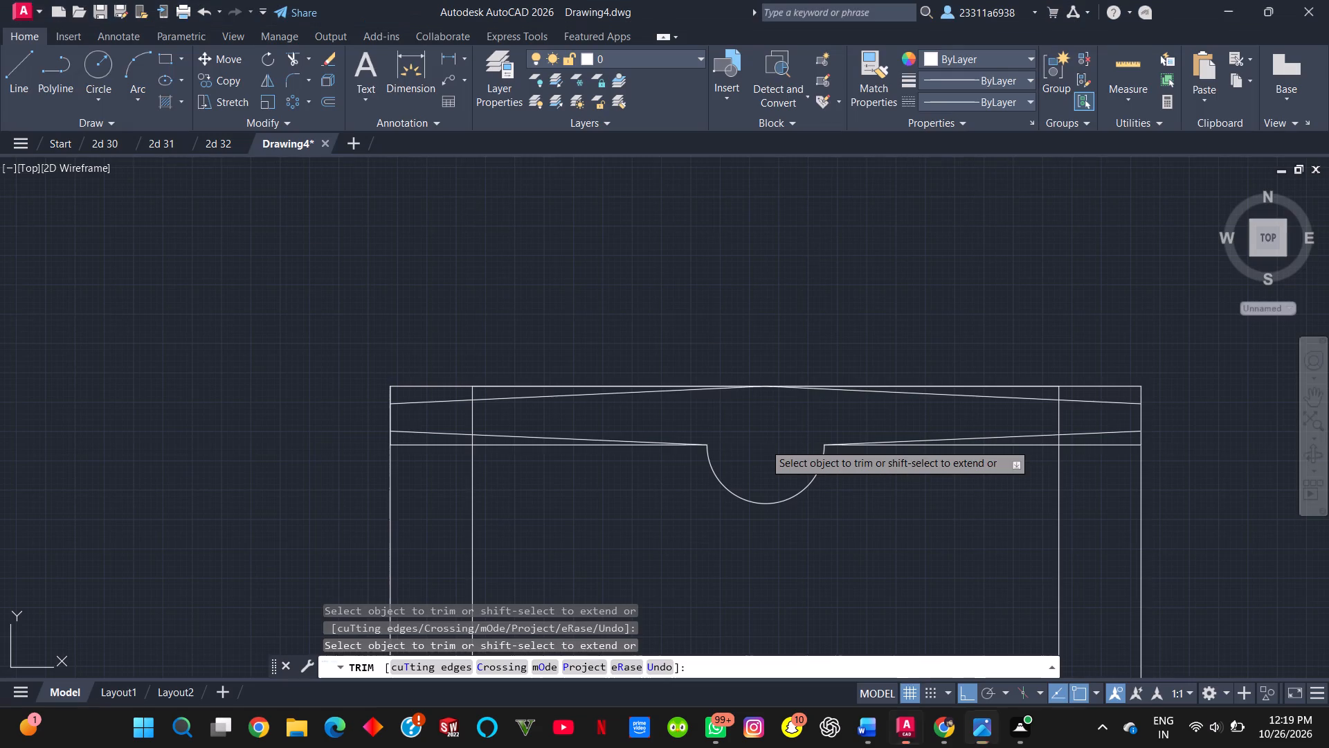
scroll(758, 431, down, 4)
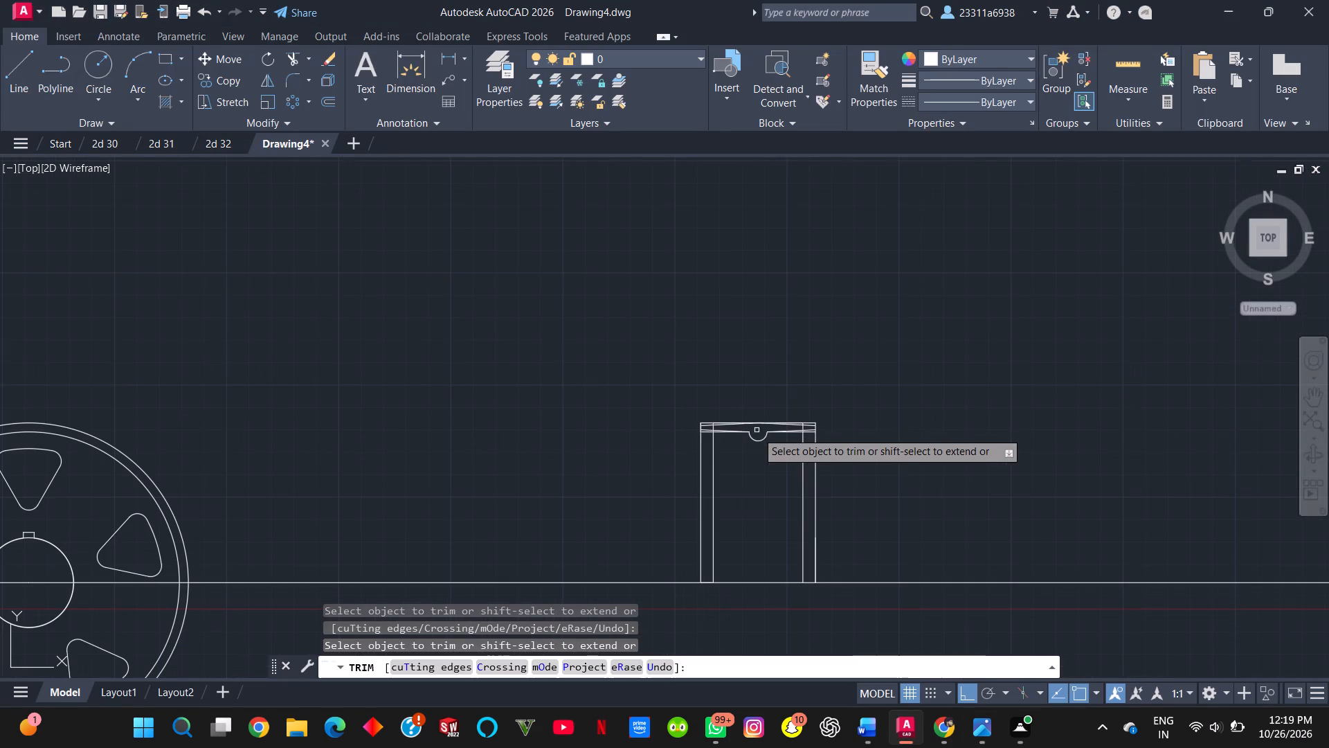
key(Escape)
After checking the hub dimensions in the reference, draw a 20 mm vertical line upward from the baseline near the middle of the side view.
key(alt+Tab)
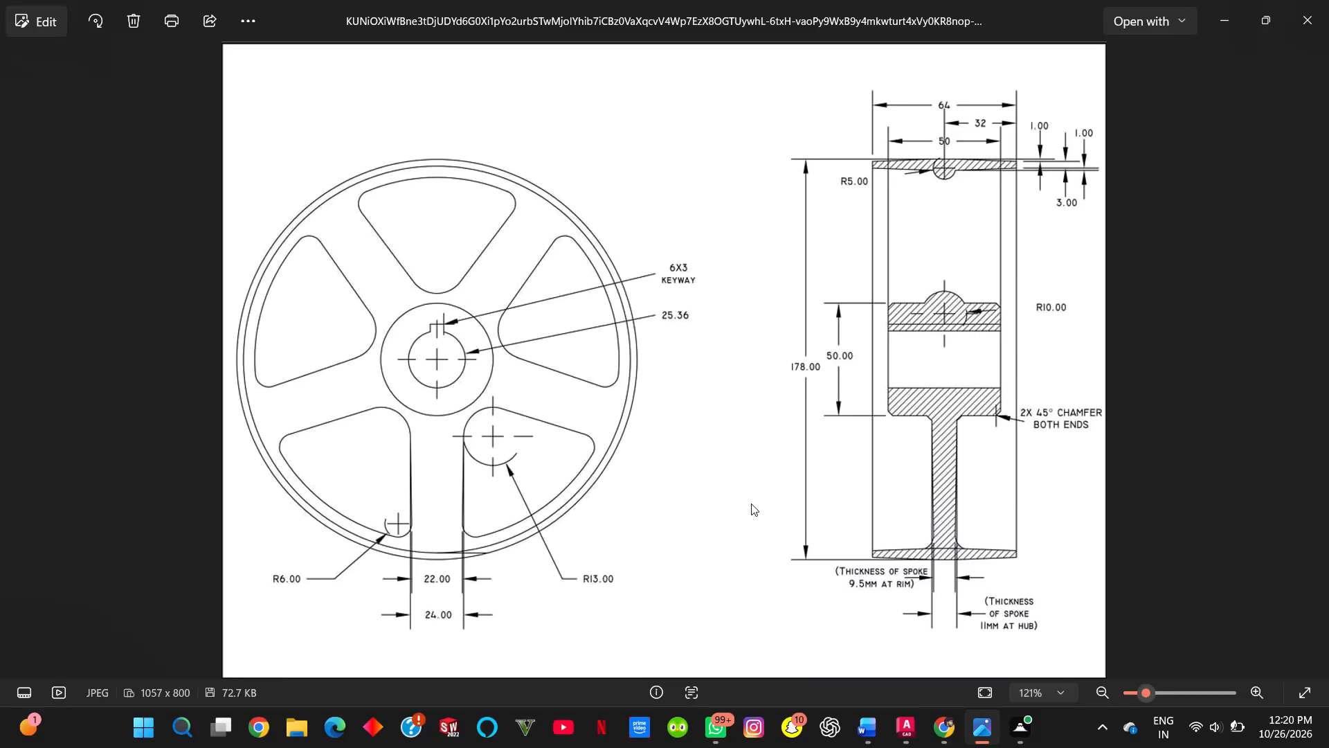
key(alt+Tab)
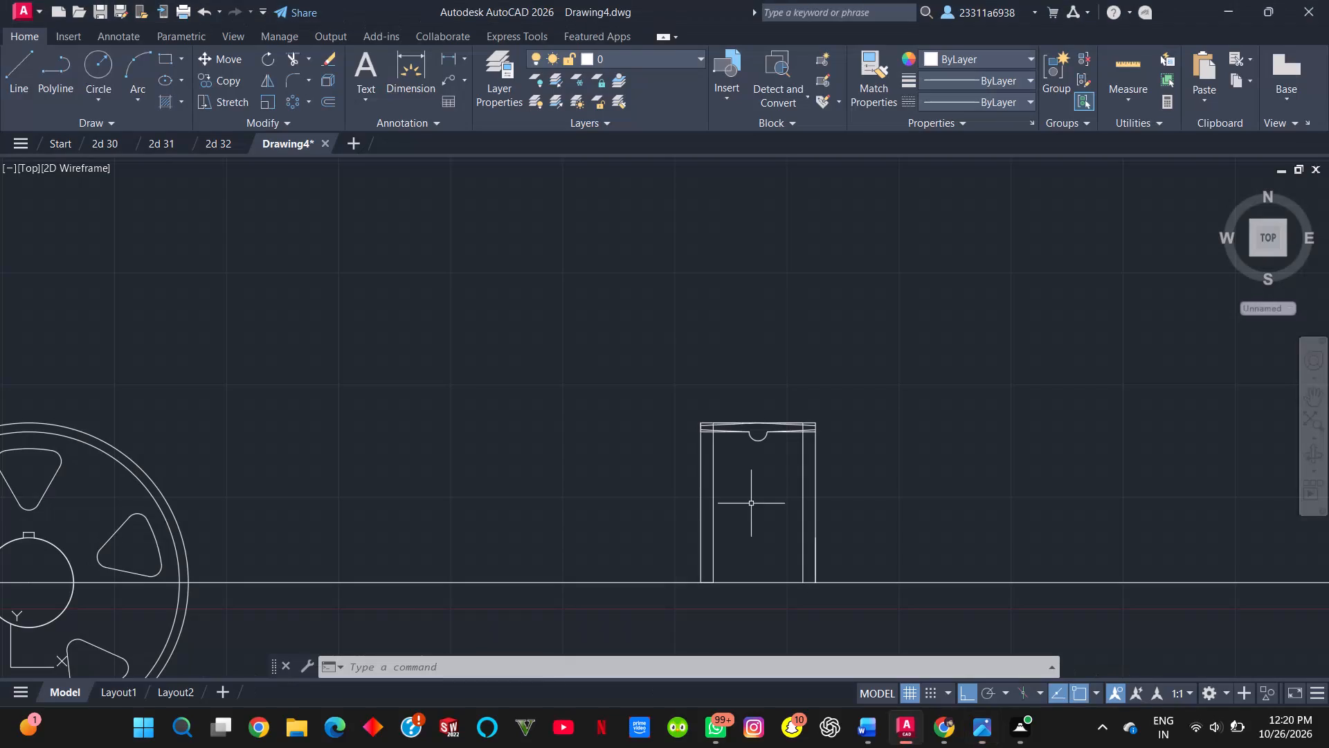
scroll(759, 577, up, 1)
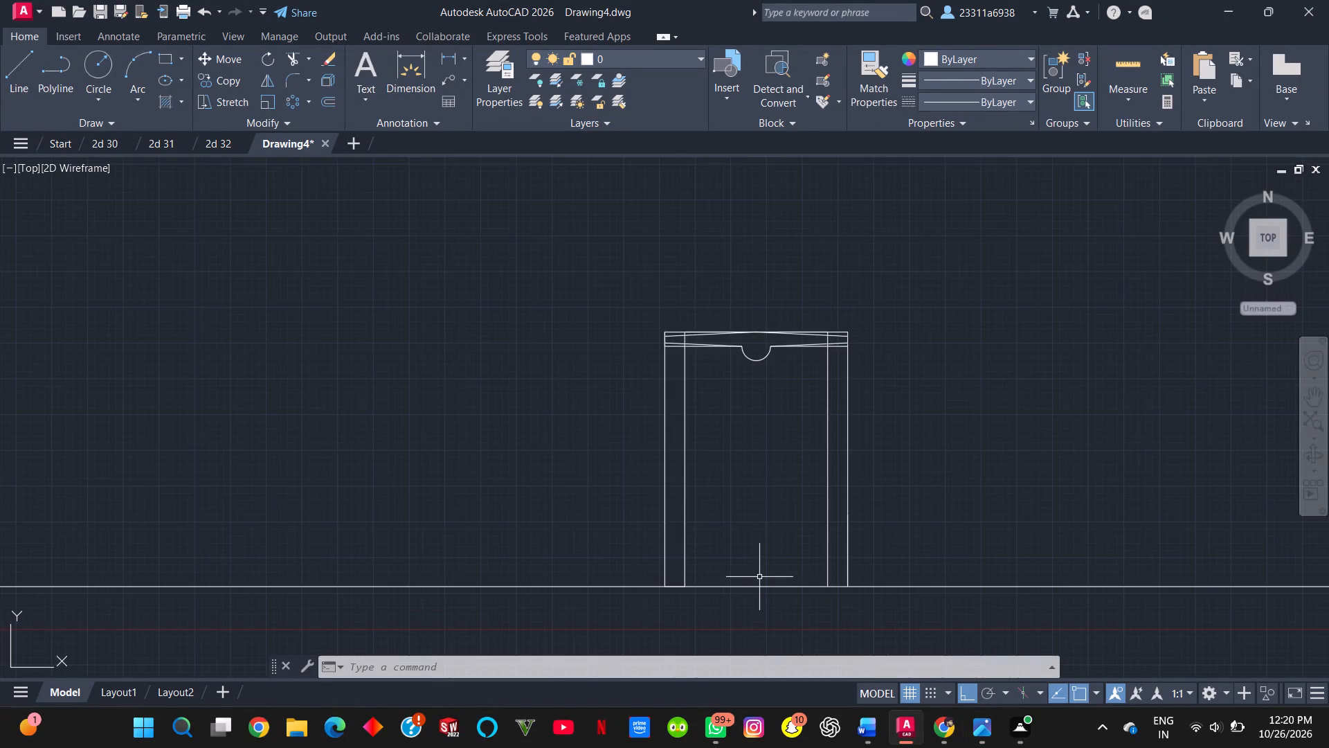
scroll(759, 577, down, 1)
key(alt+Tab)
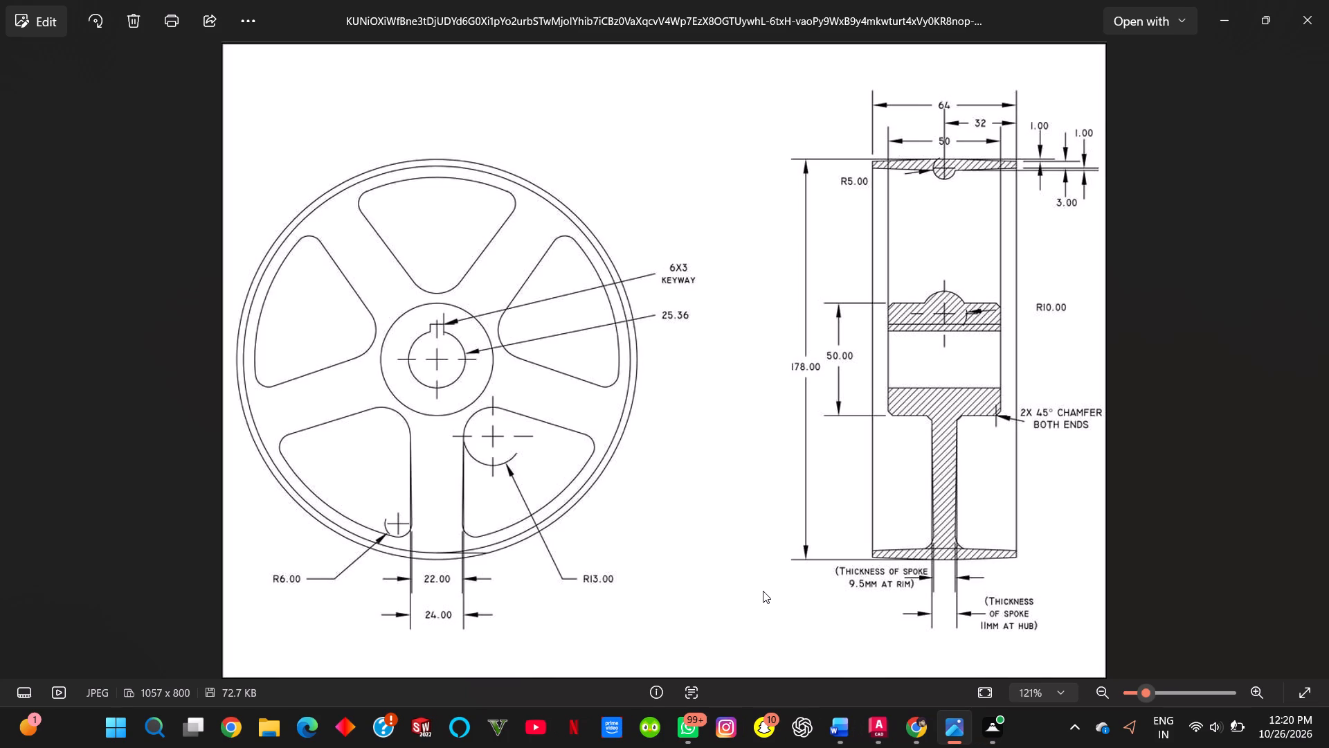
key(alt+Tab)
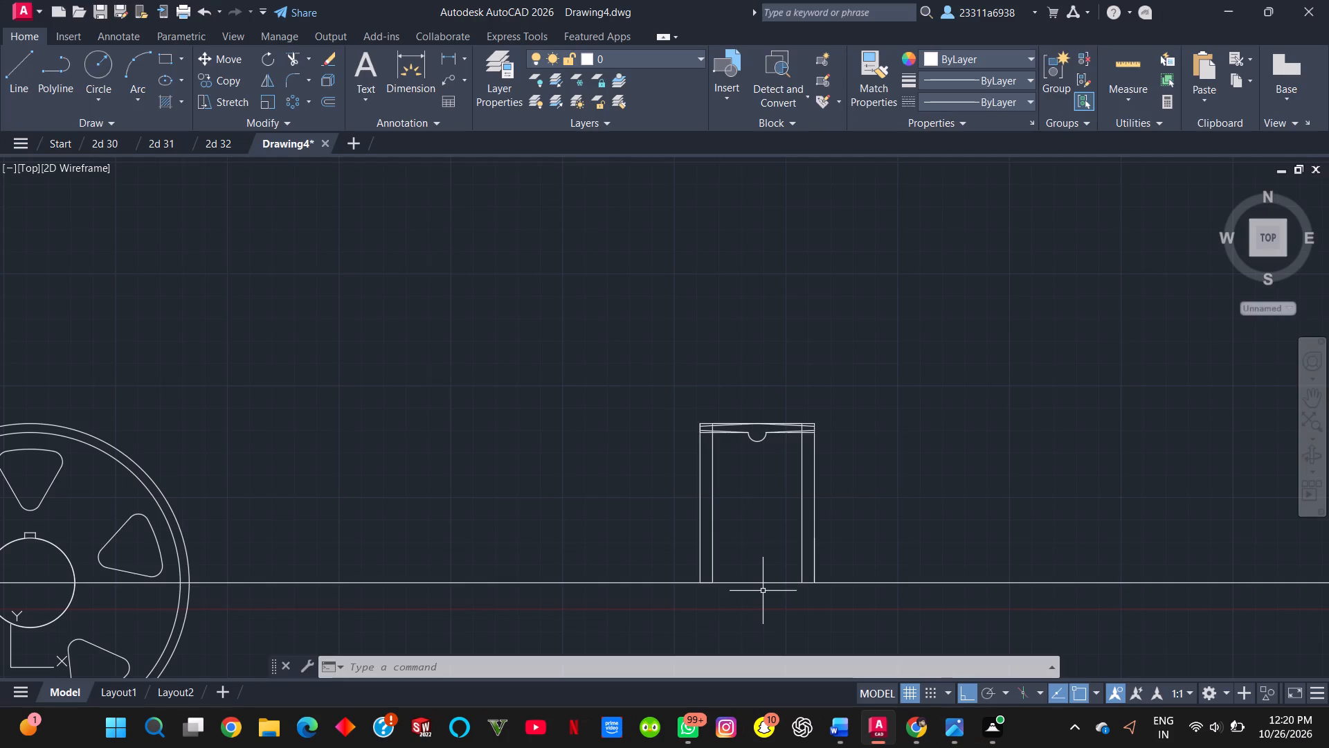
click(32, 80)
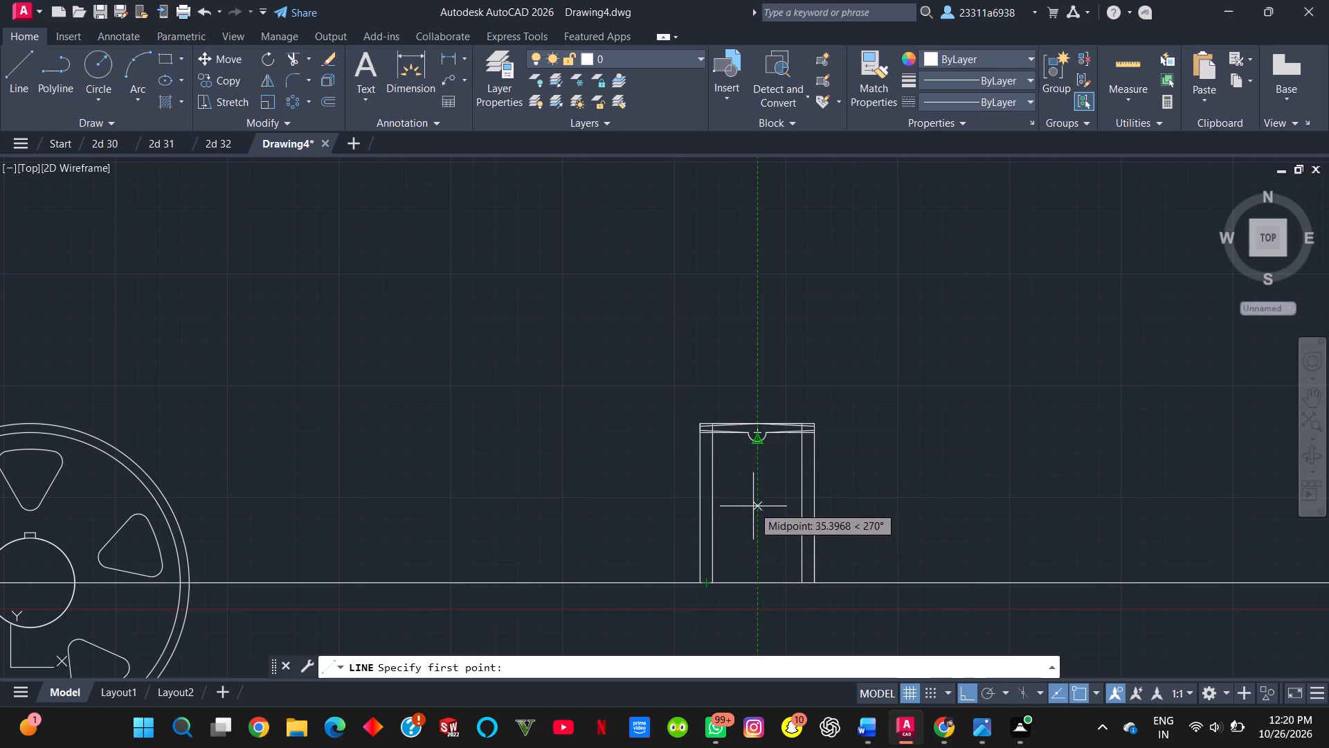
click(755, 578)
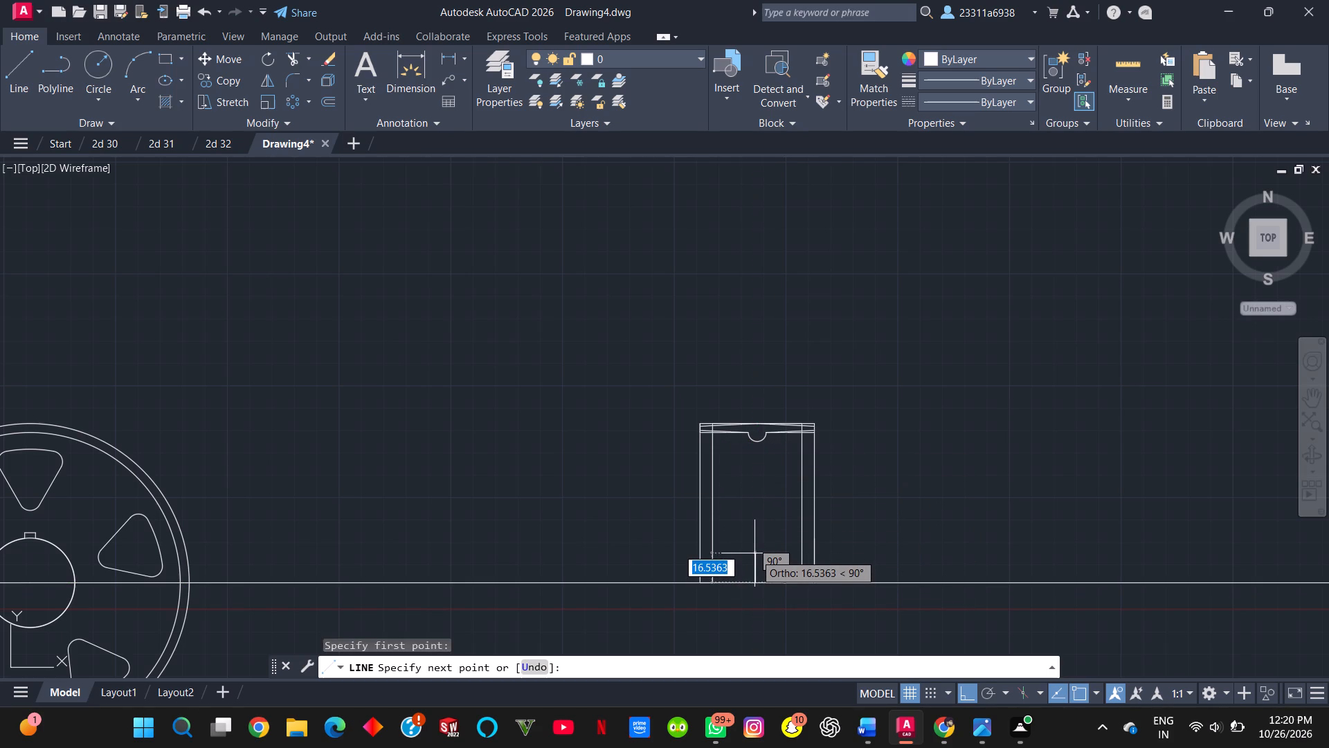
text(20)
key(Return)
key(Escape)
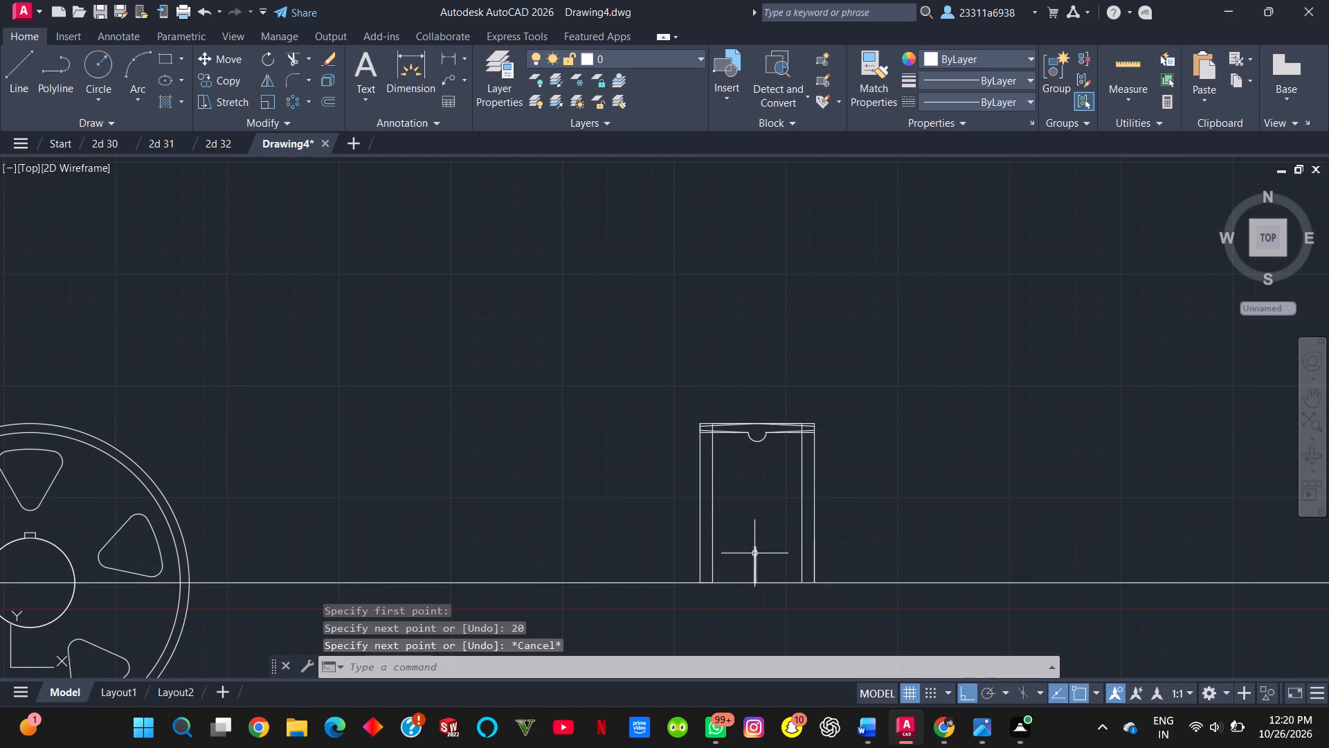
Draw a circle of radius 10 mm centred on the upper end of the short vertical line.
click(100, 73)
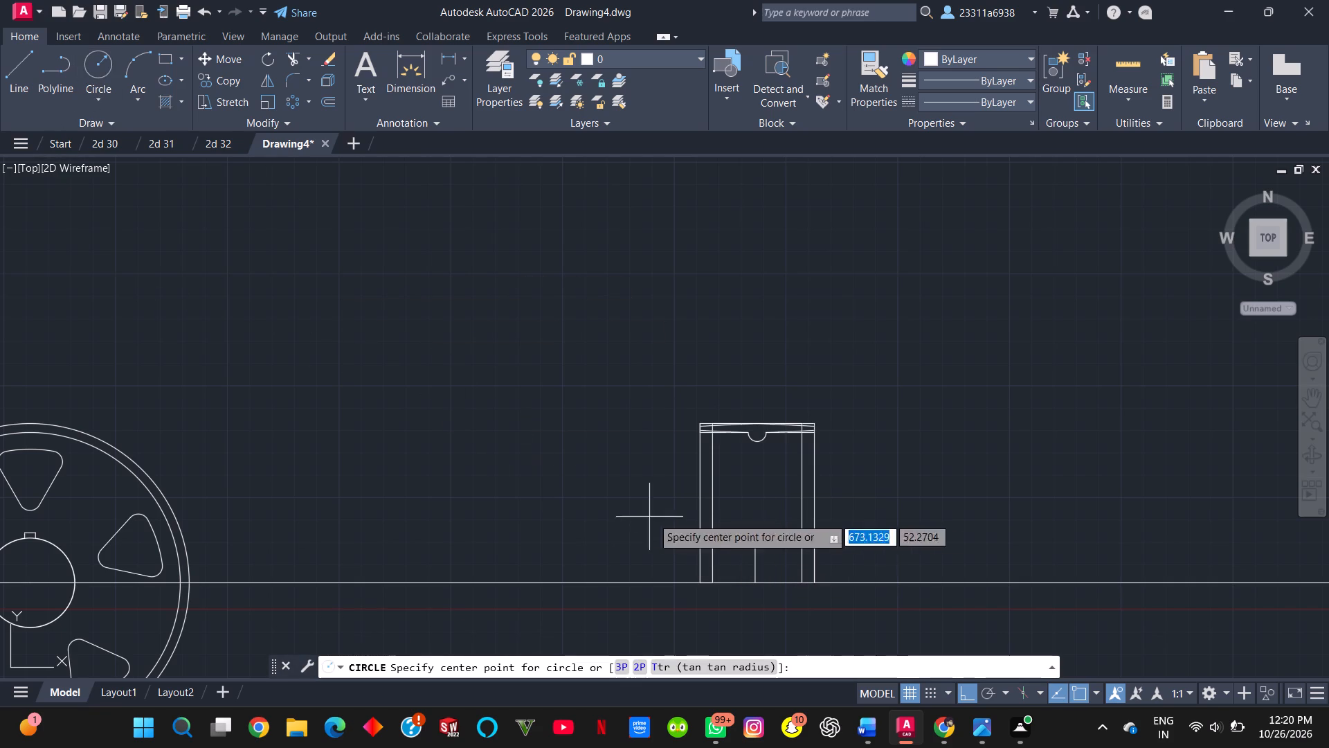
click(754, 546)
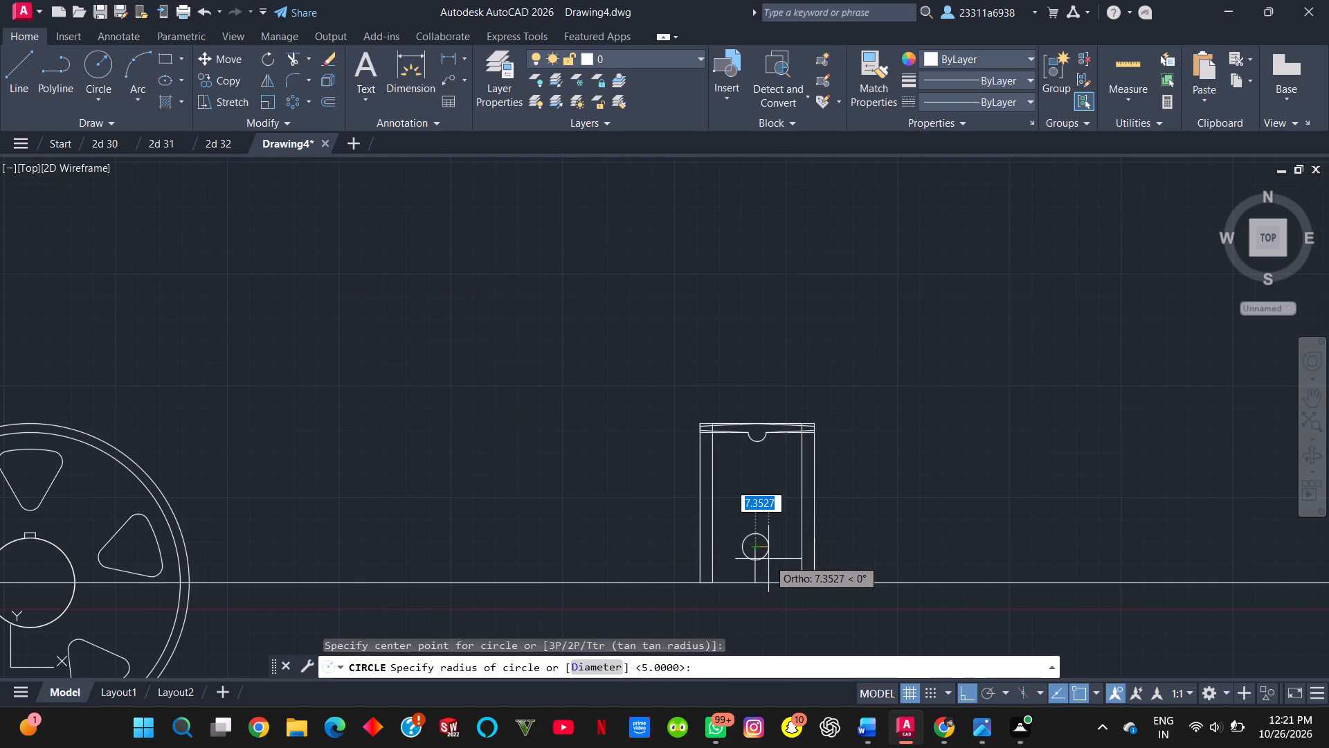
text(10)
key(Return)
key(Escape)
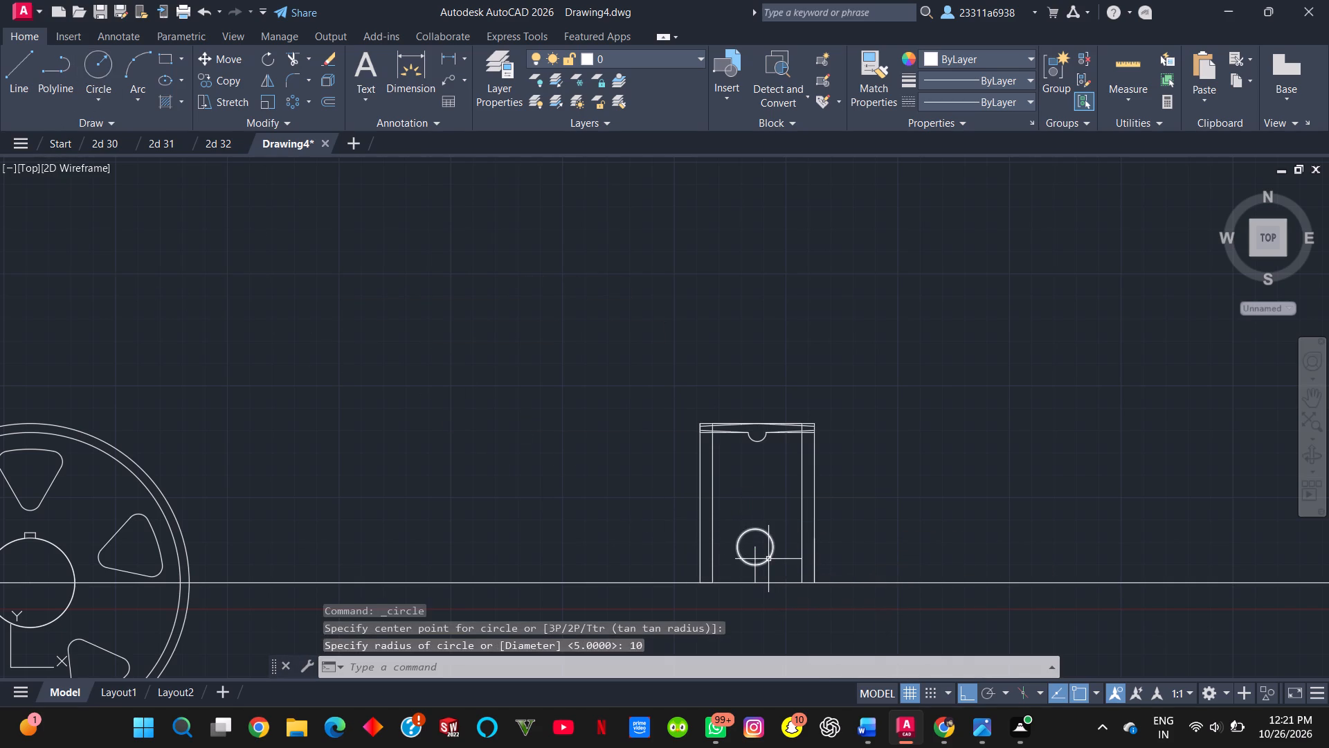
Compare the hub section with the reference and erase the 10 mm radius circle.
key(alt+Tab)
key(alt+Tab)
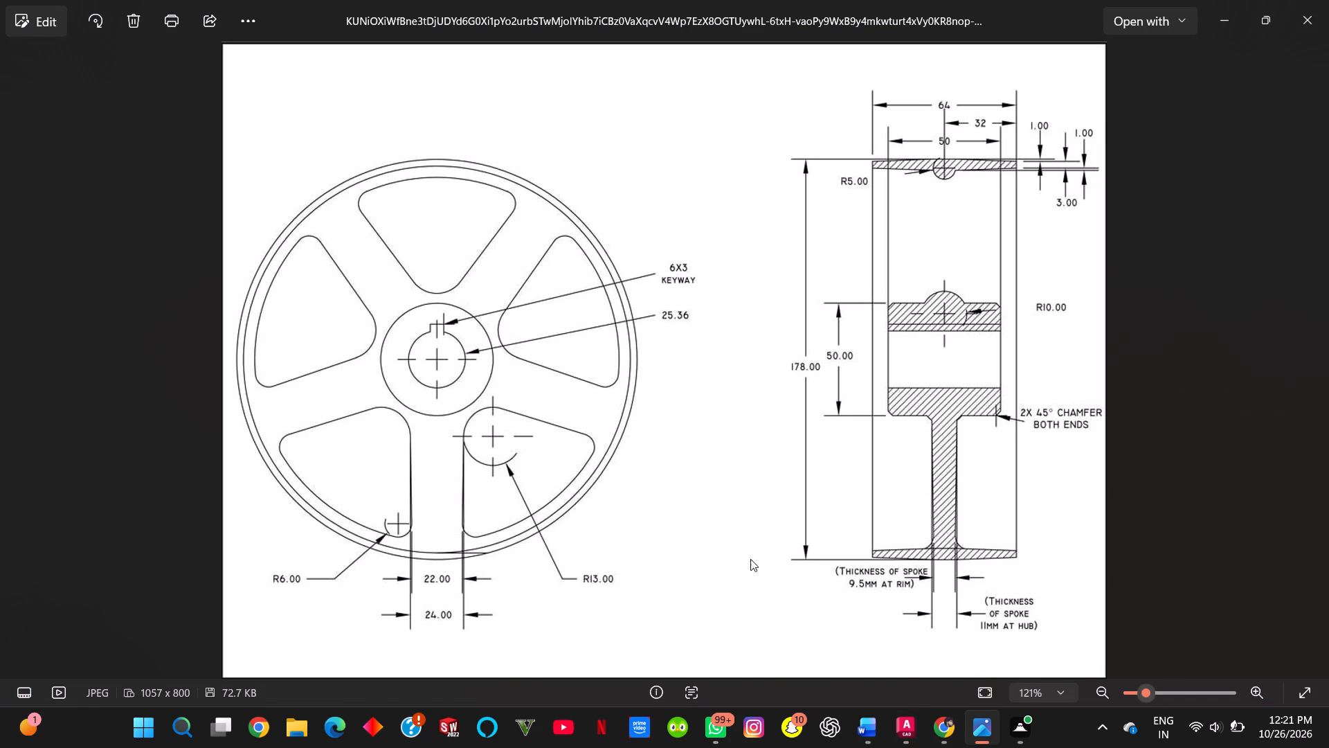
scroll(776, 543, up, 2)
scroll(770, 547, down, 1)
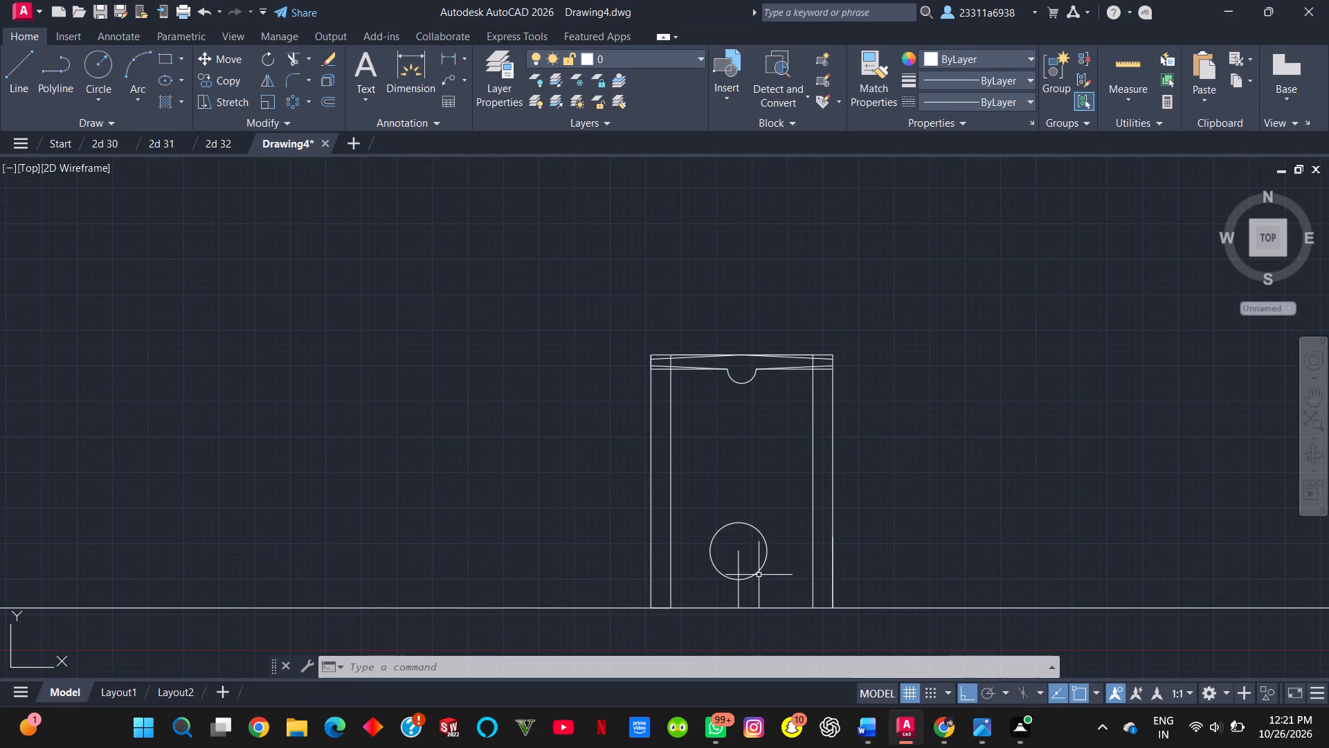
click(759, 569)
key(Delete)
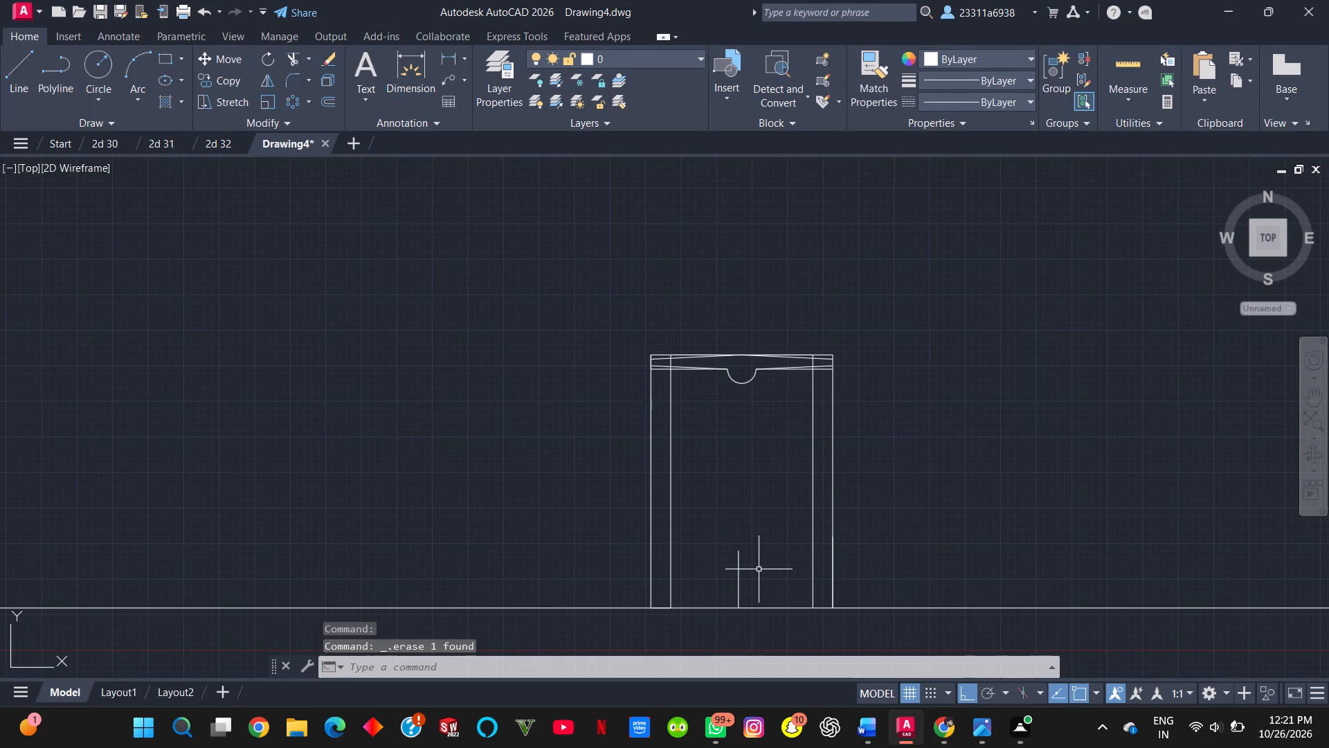
Replace the short vertical line with a centre line running from the bottom of the rim's arc down past the baseline.
click(739, 572)
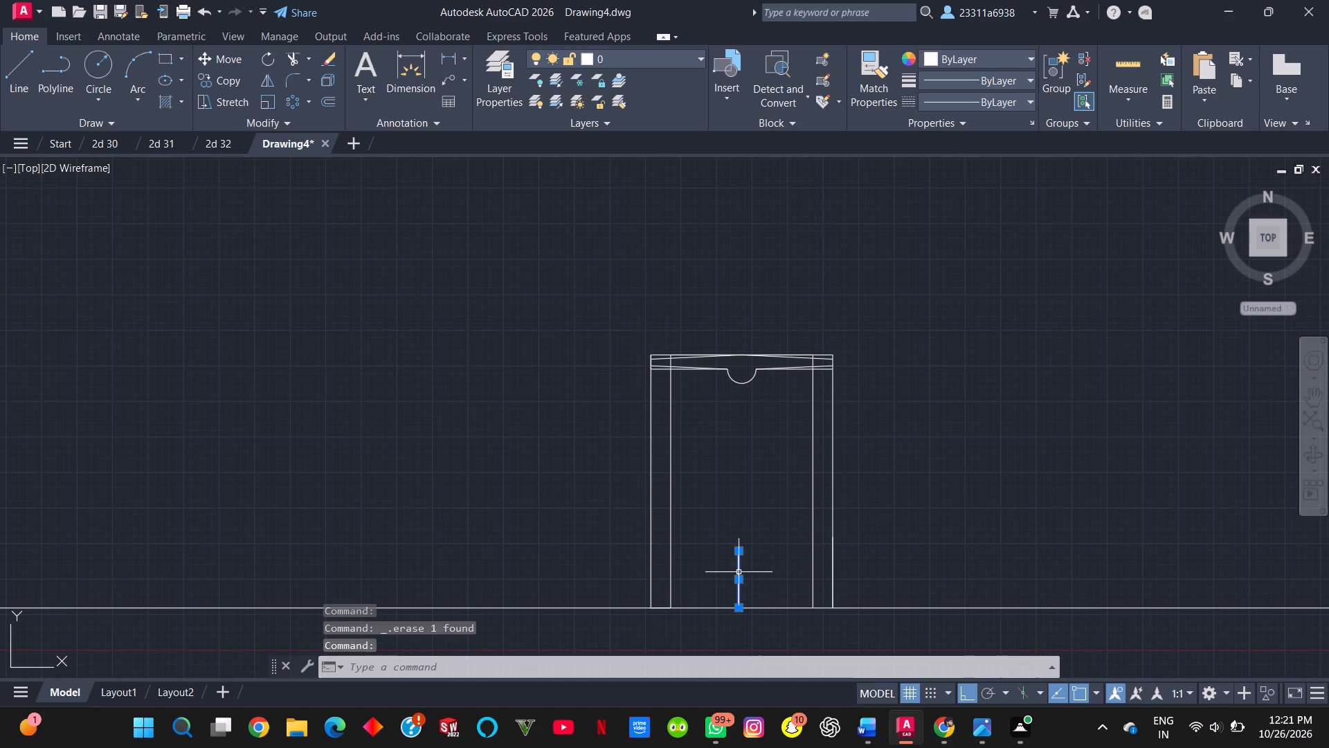
key(Delete)
key(l)
key(Return)
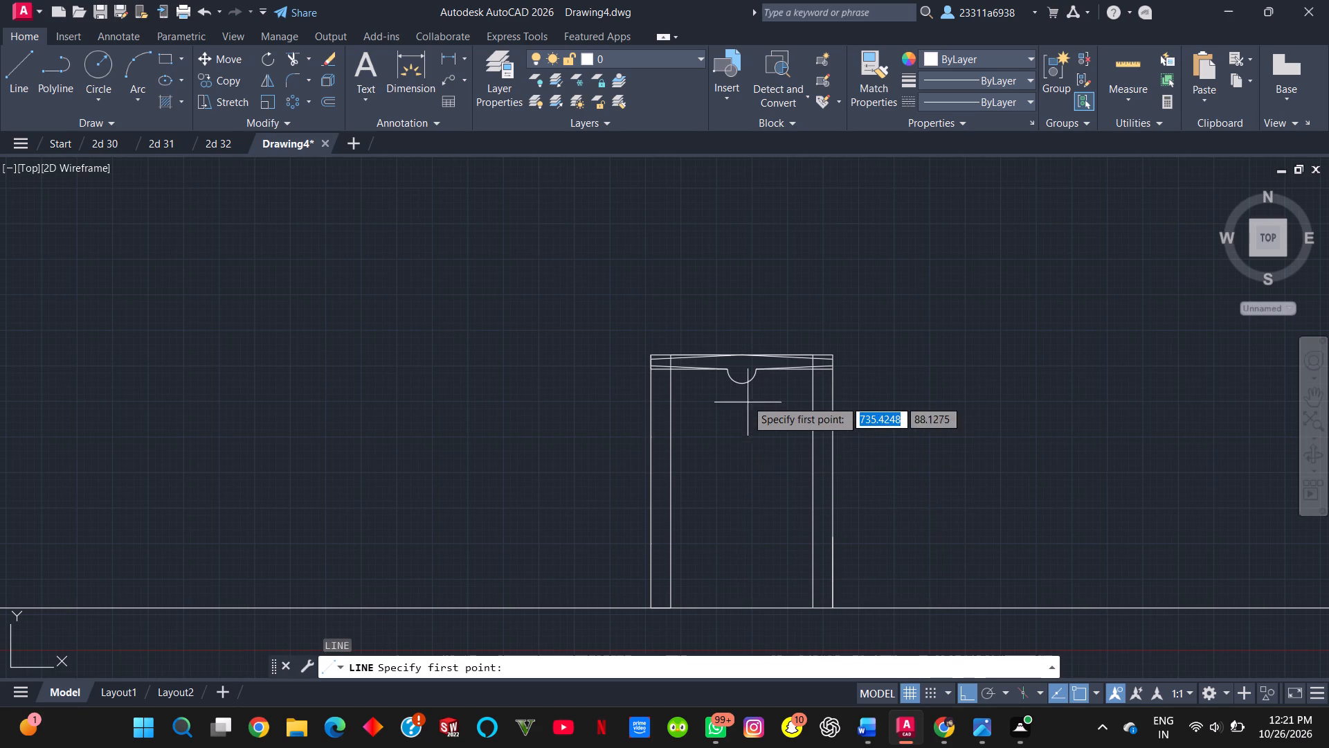
click(741, 386)
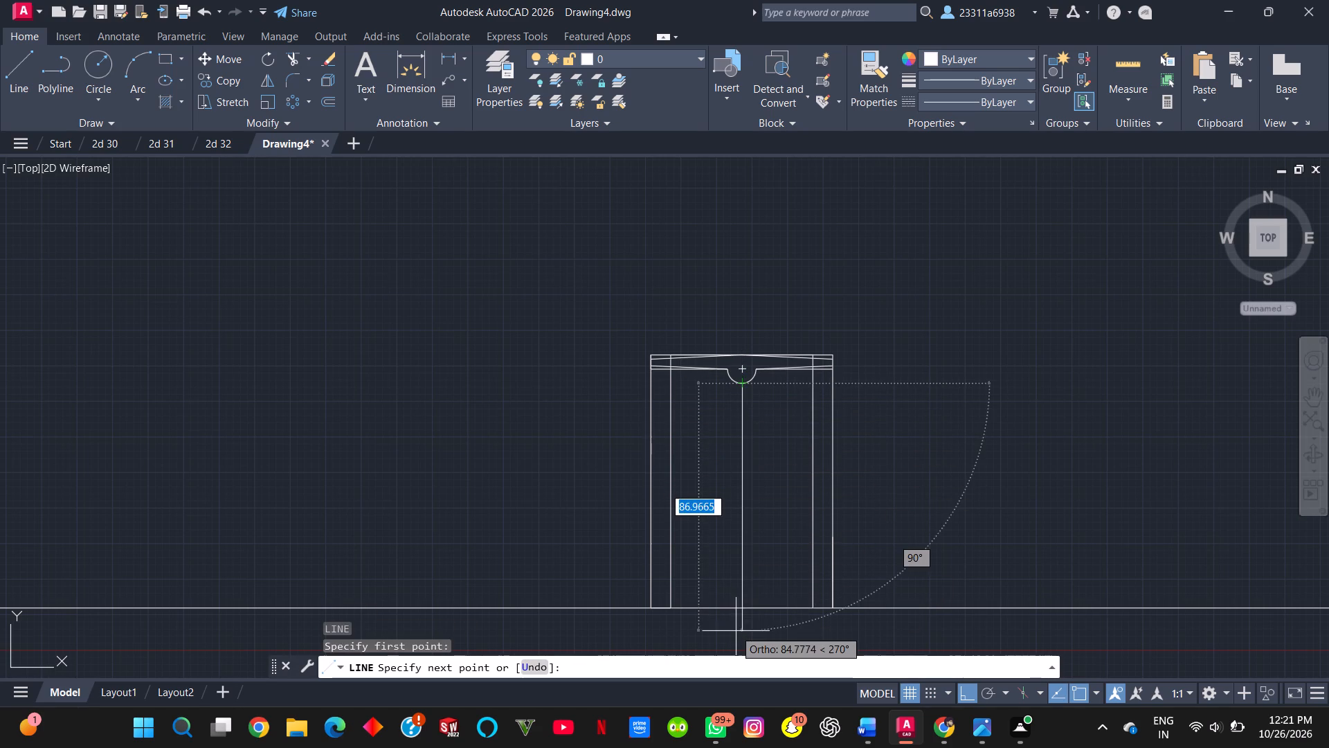
click(743, 638)
key(Escape)
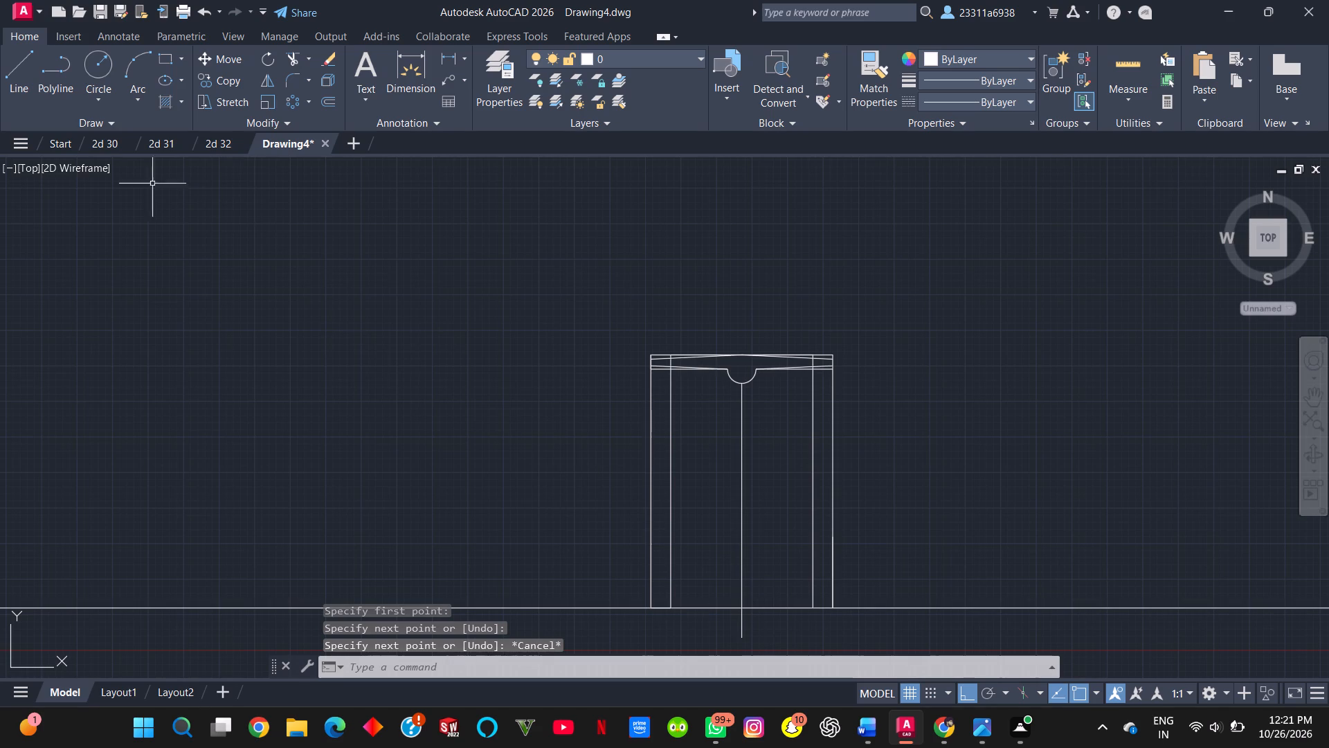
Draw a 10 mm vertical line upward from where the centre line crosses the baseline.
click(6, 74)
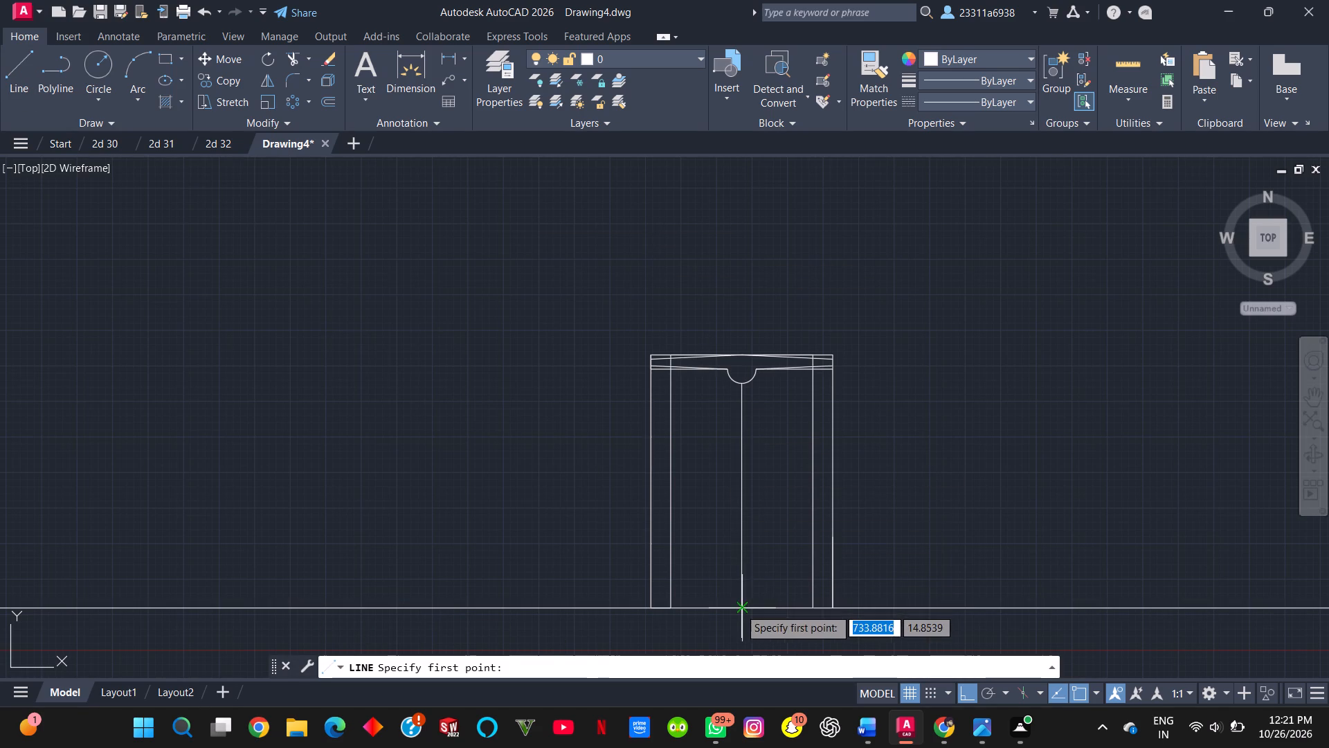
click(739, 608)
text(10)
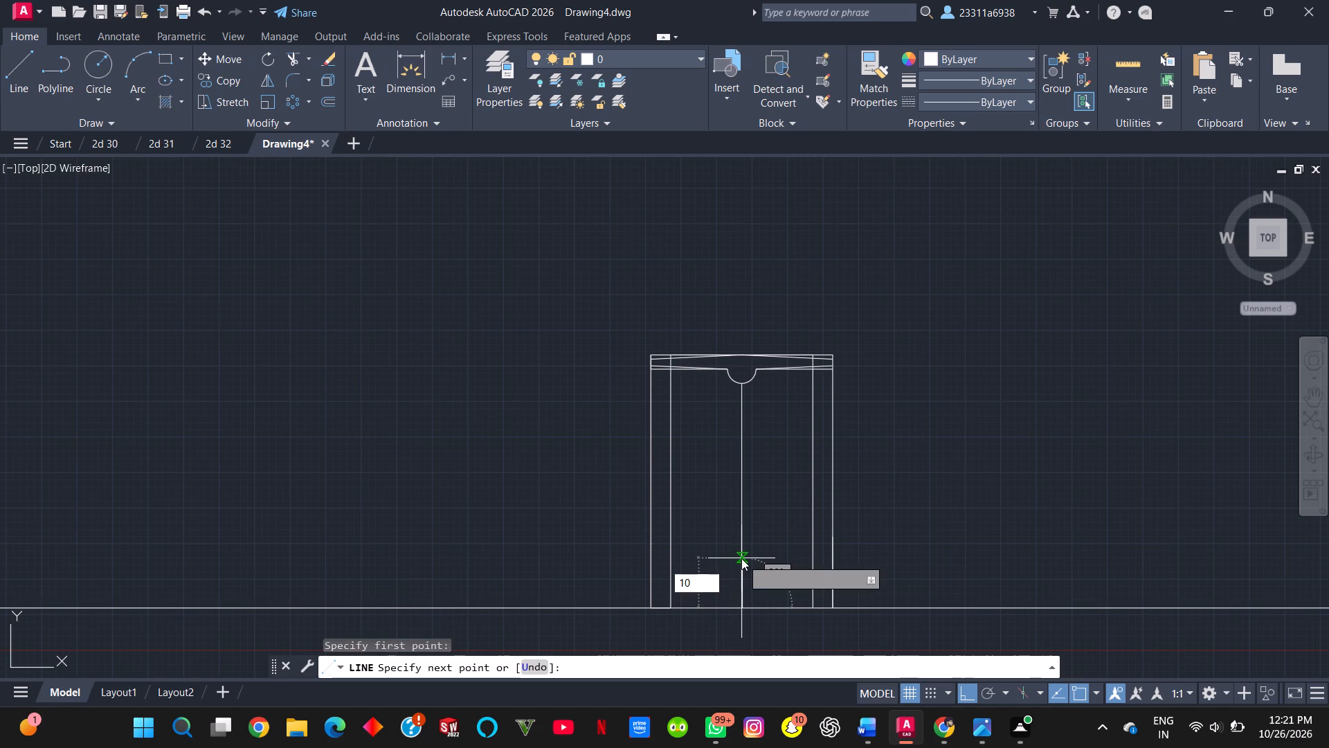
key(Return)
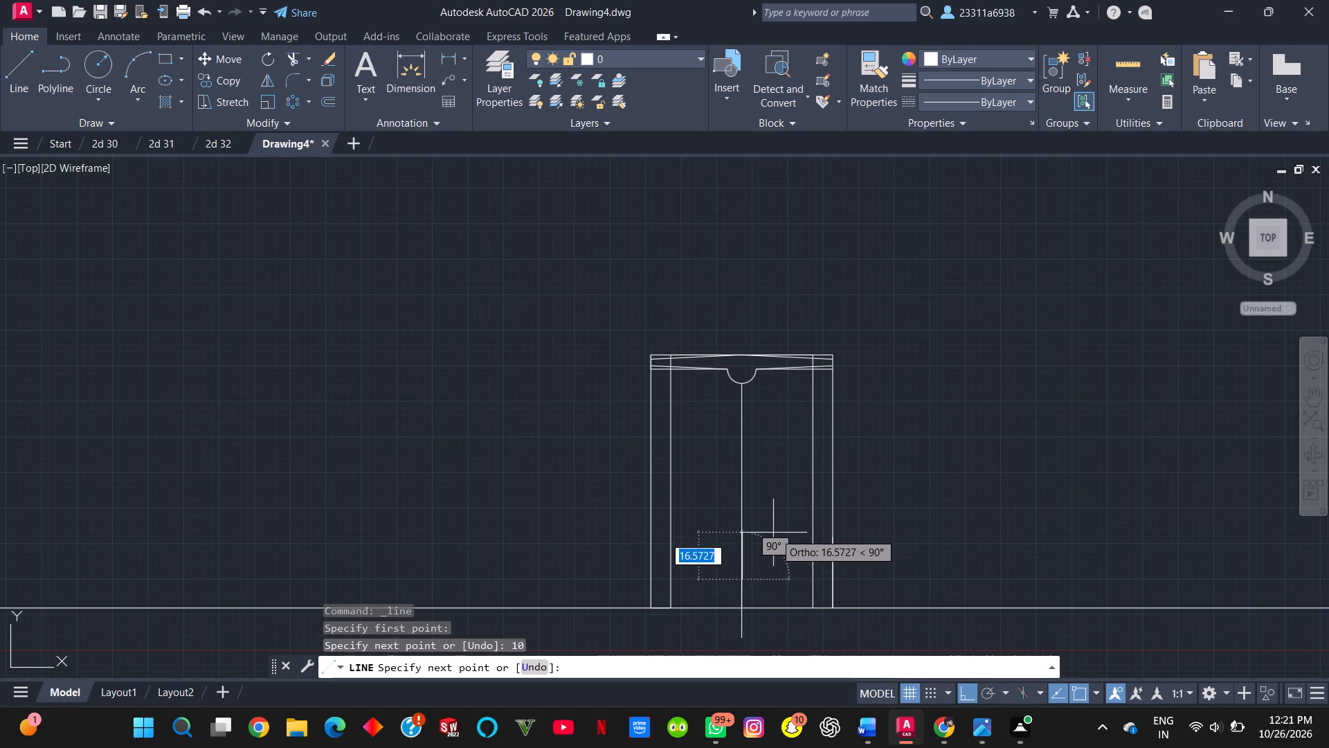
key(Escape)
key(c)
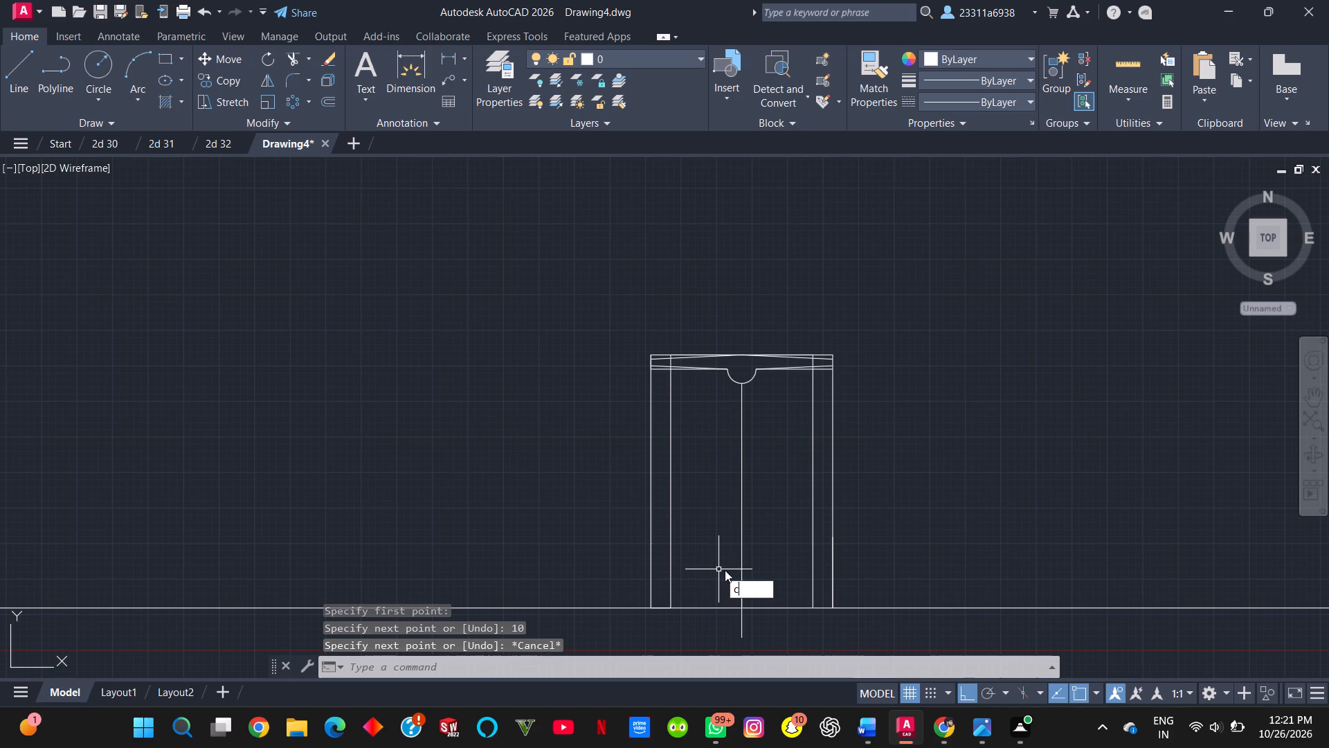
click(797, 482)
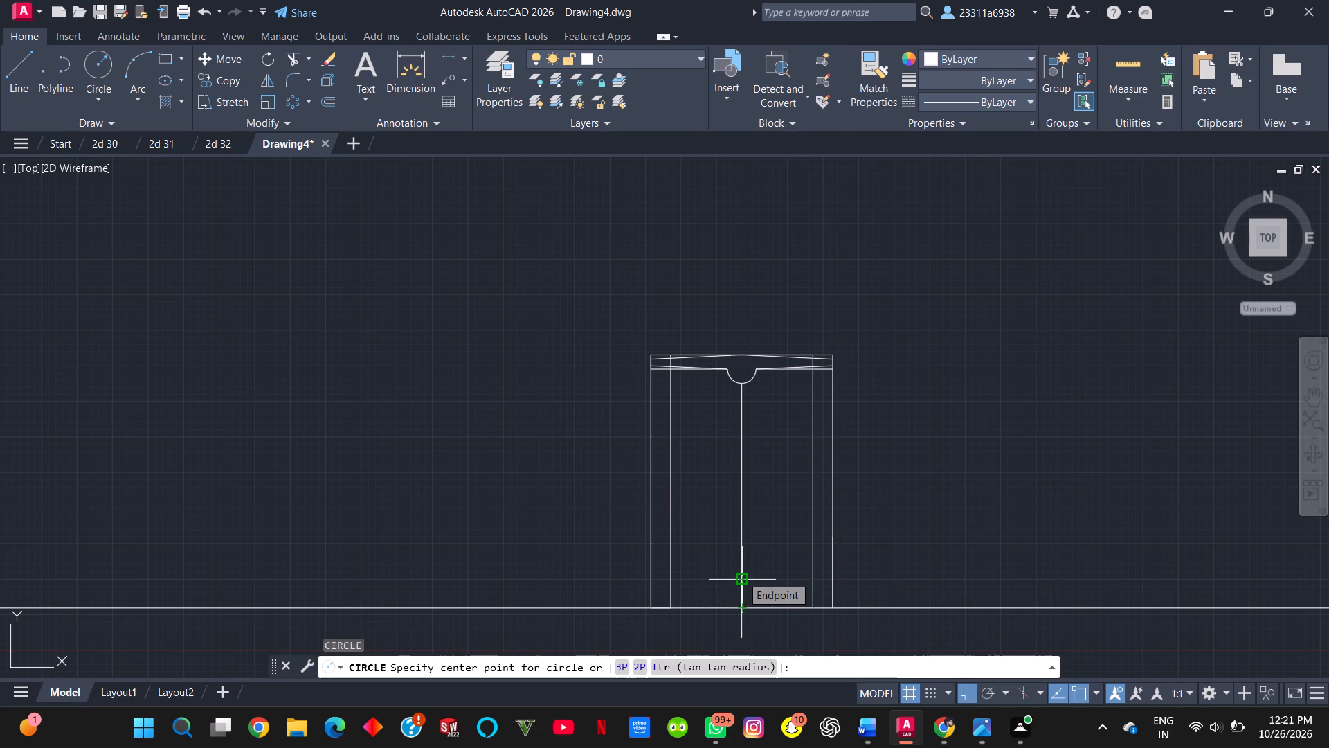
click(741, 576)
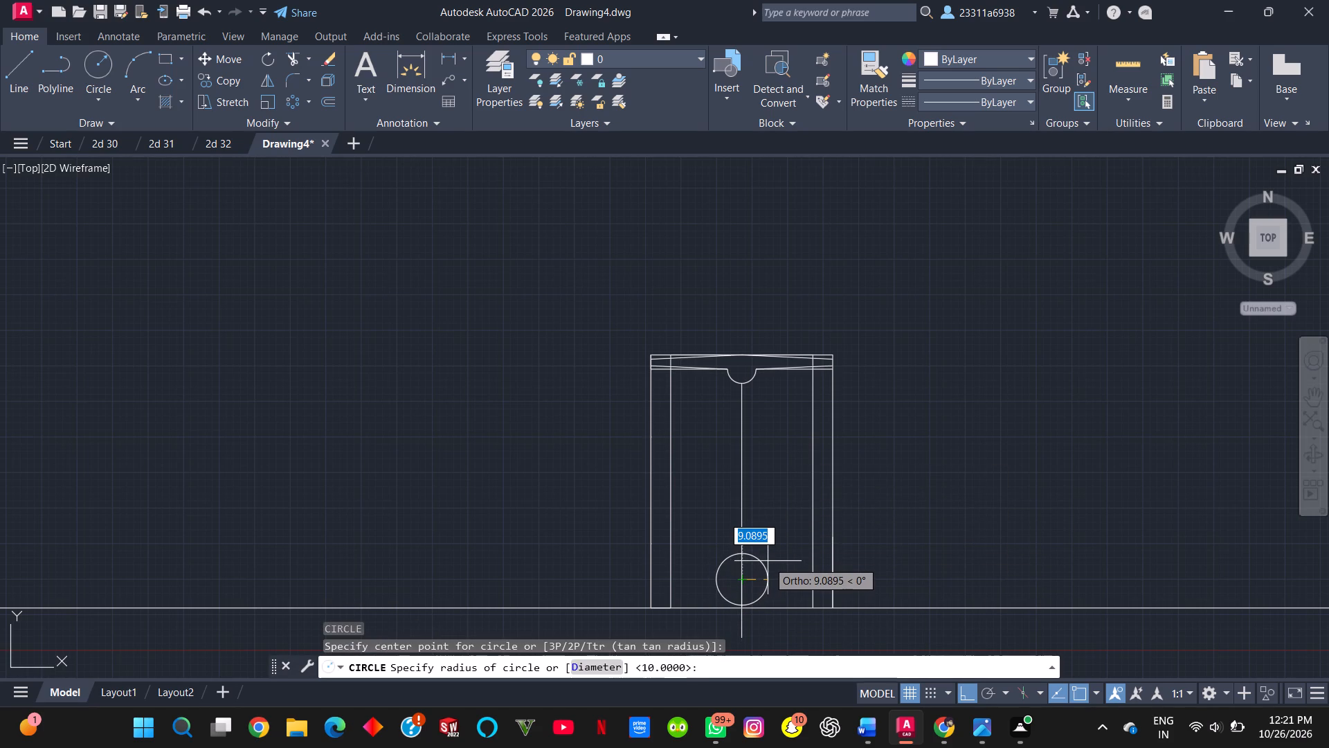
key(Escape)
Draw a 20 mm vertical line upward from the intersection of the centre line and the baseline.
scroll(744, 604, up, 3)
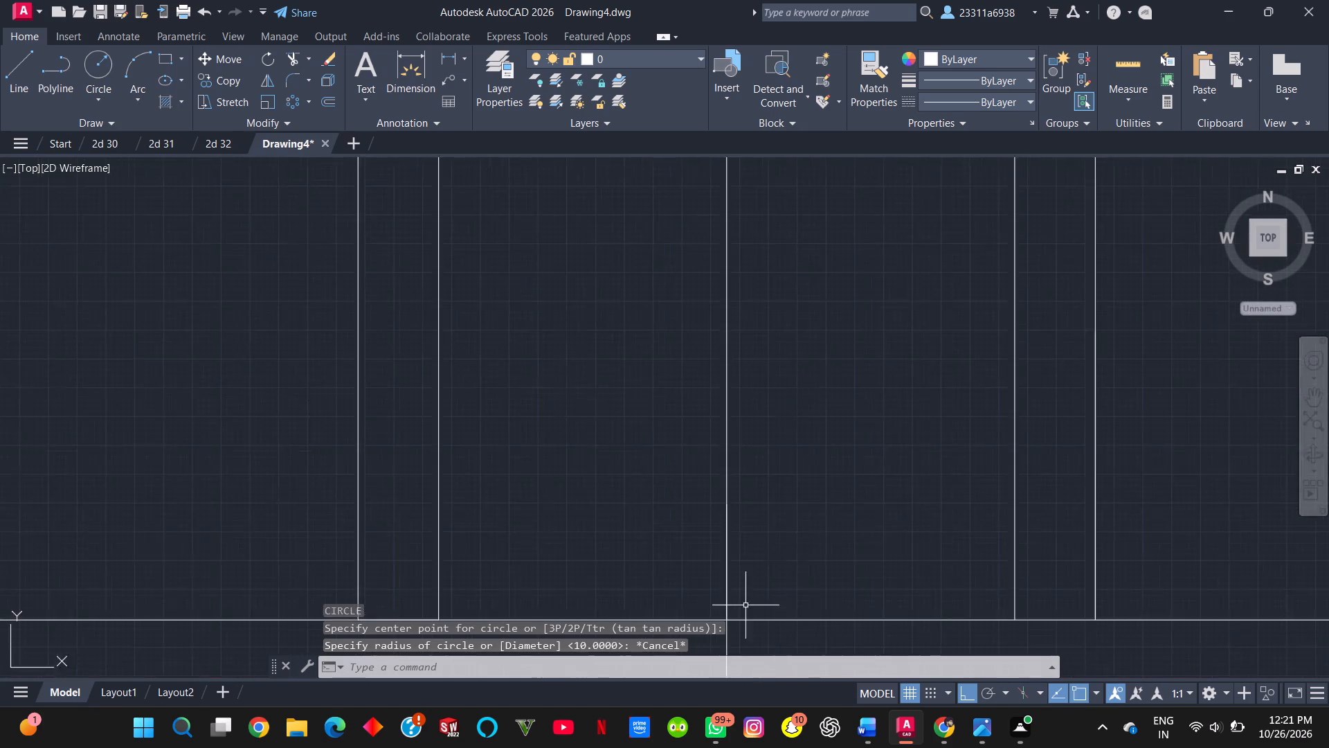
scroll(745, 605, down, 2)
click(17, 82)
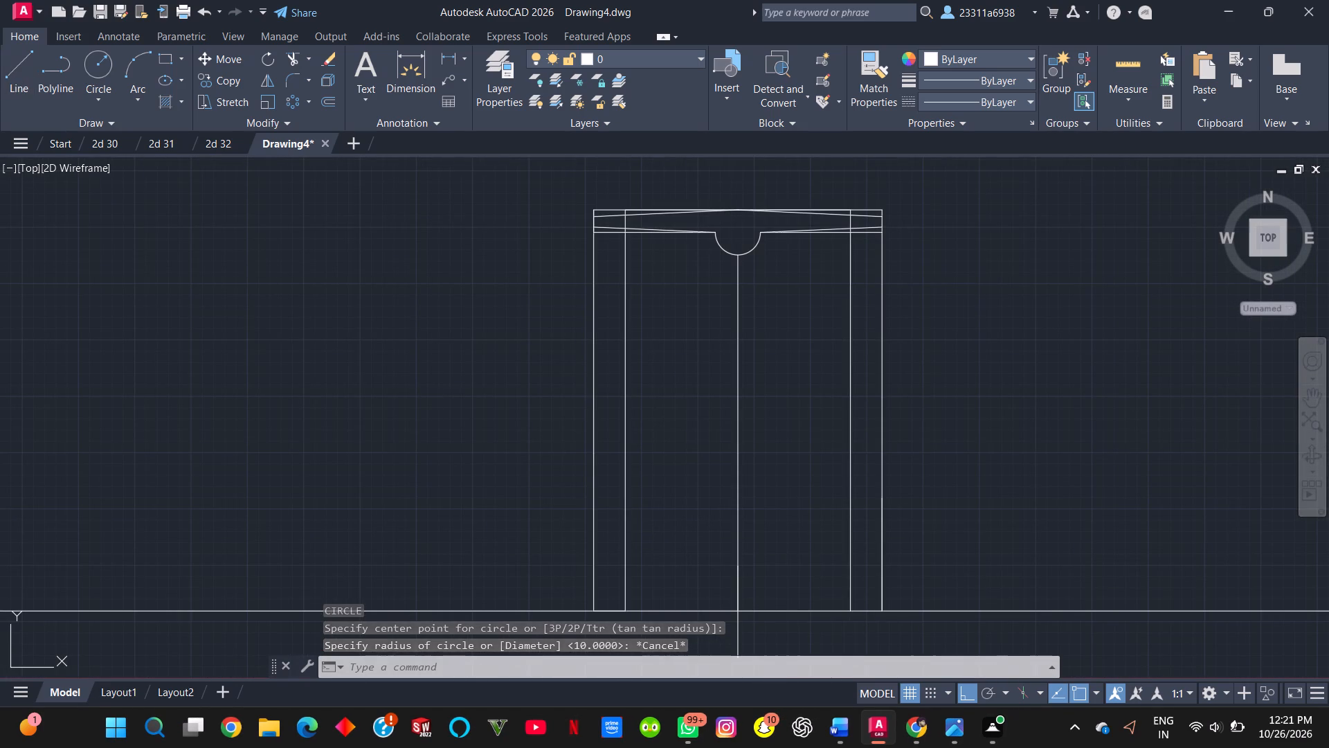
click(742, 611)
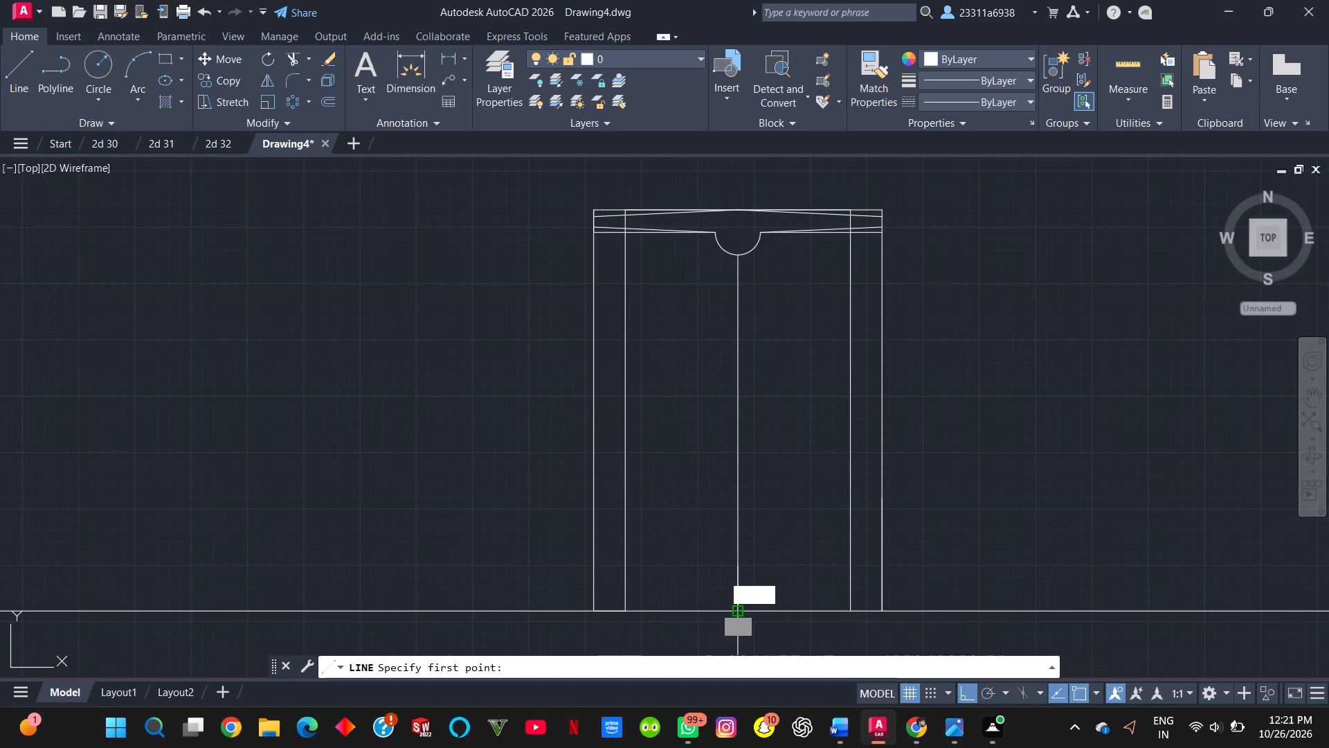
text(20)
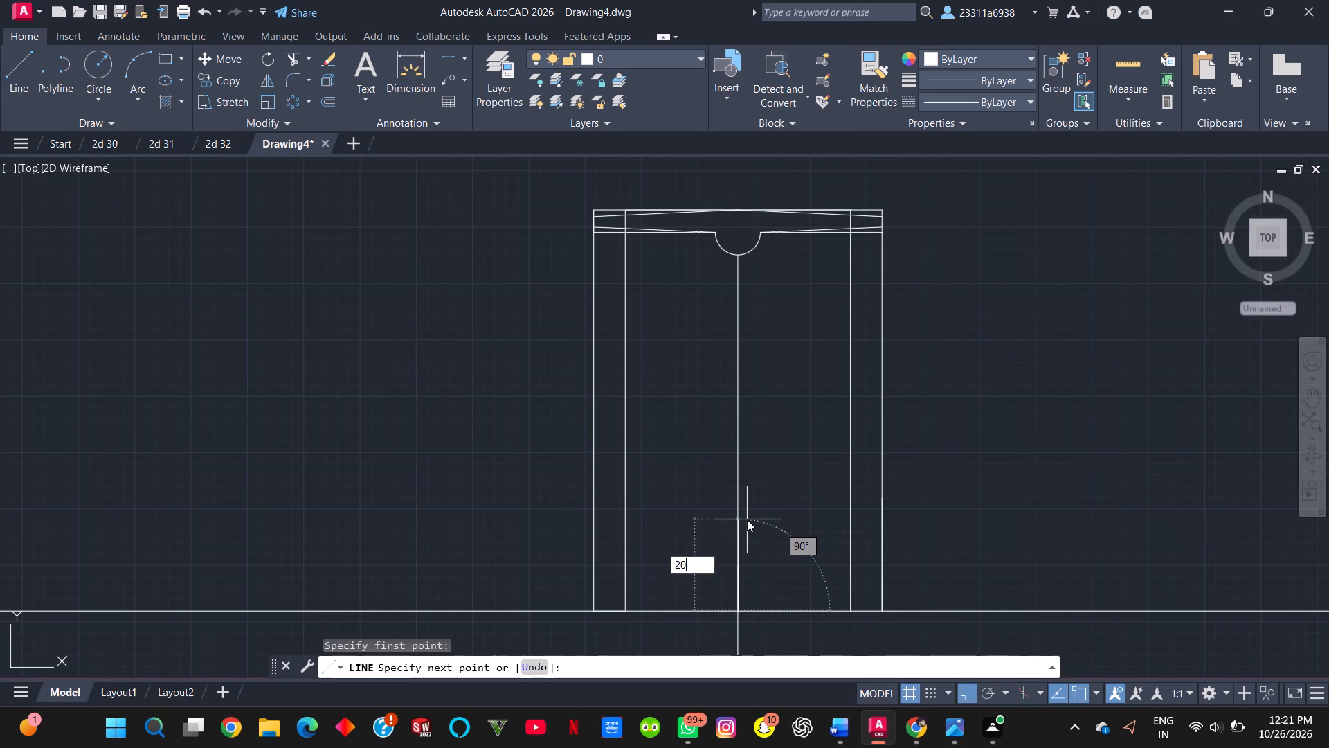
key(Return)
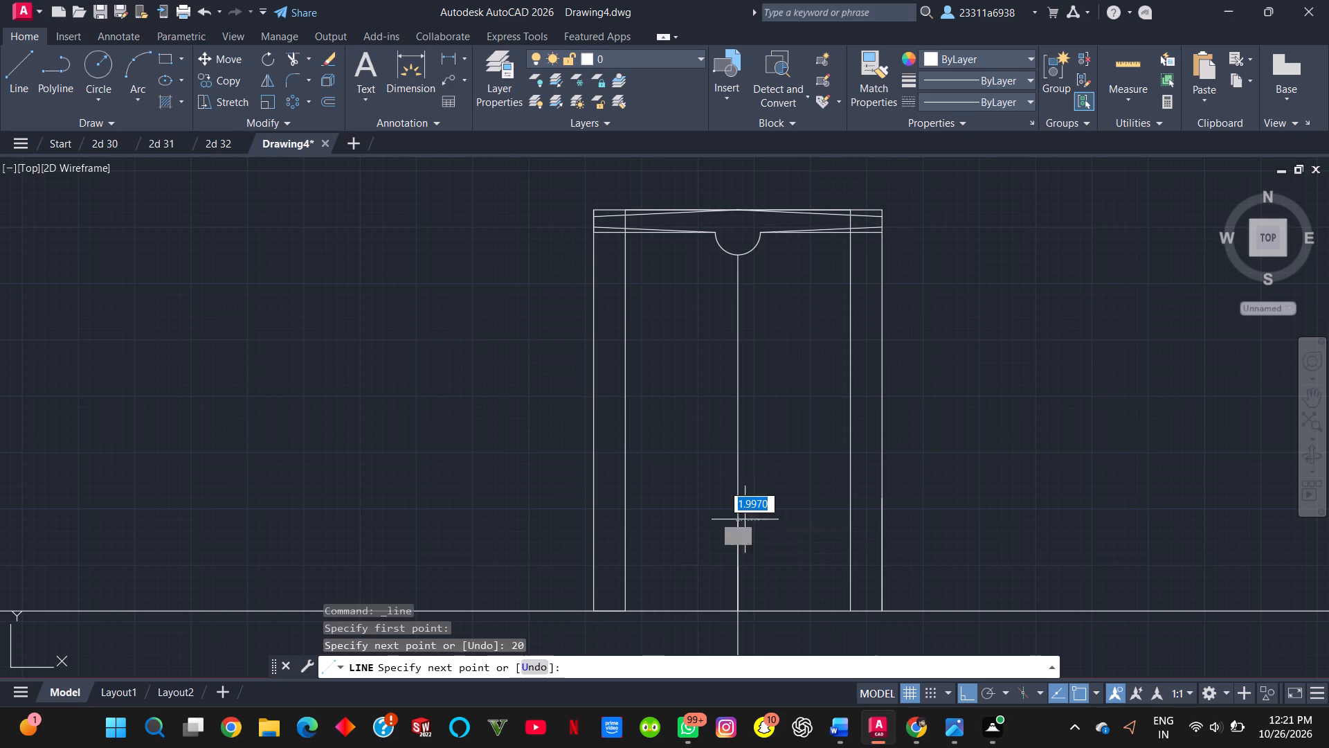
key(Escape)
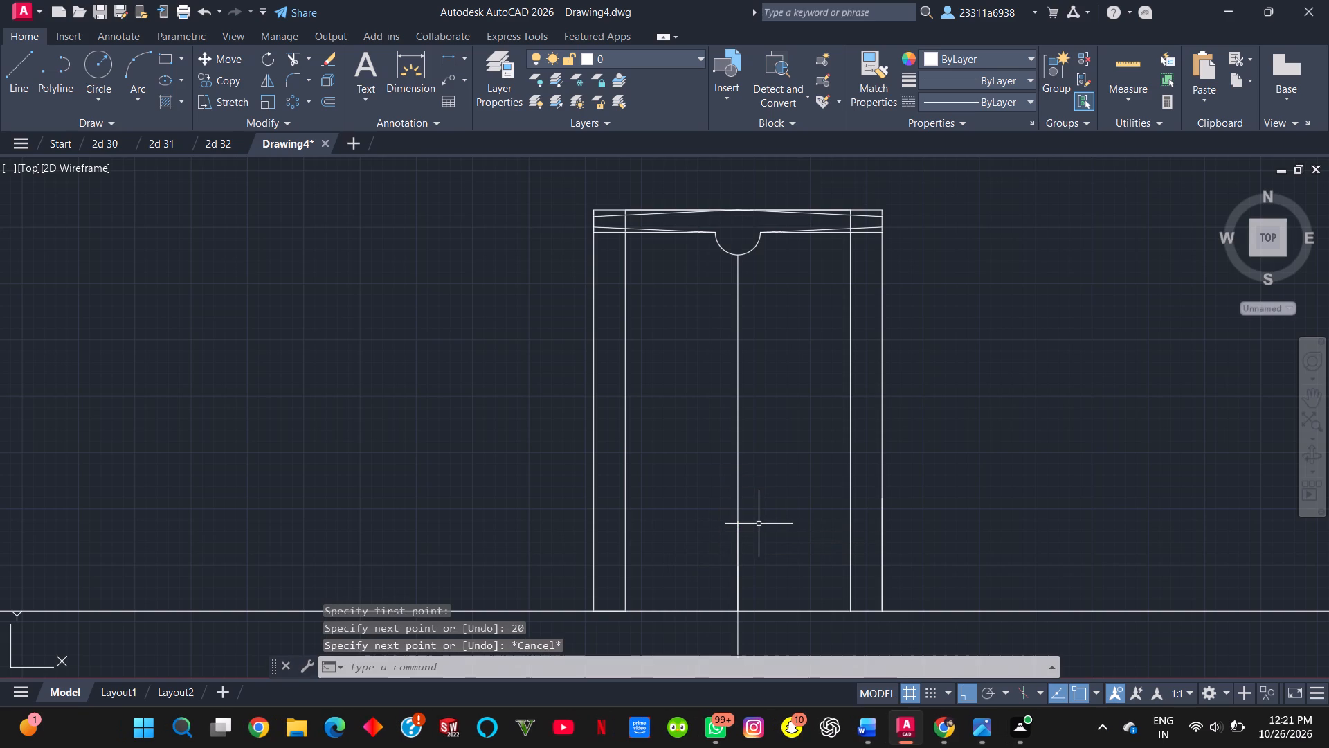
Draw a circle of radius 10 mm centred on the upper end of the 20 mm line.
key(c)
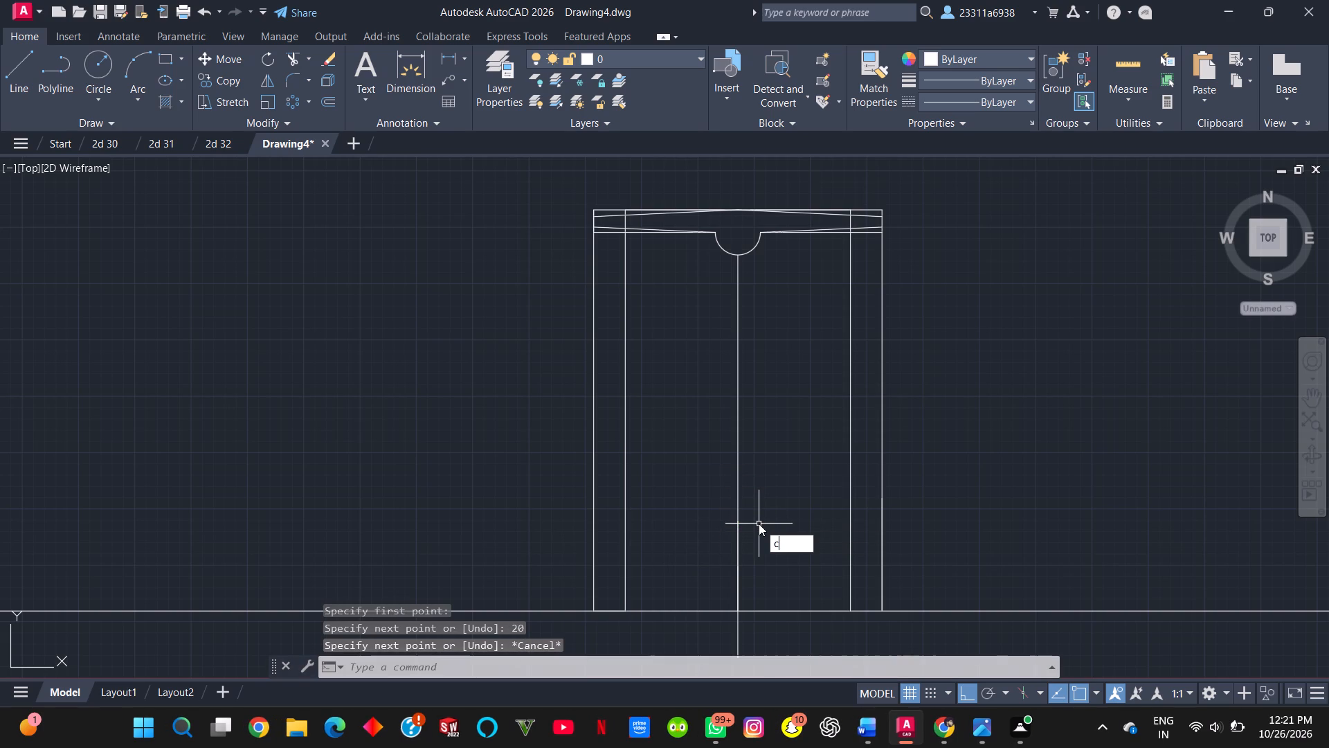
key(Return)
click(734, 524)
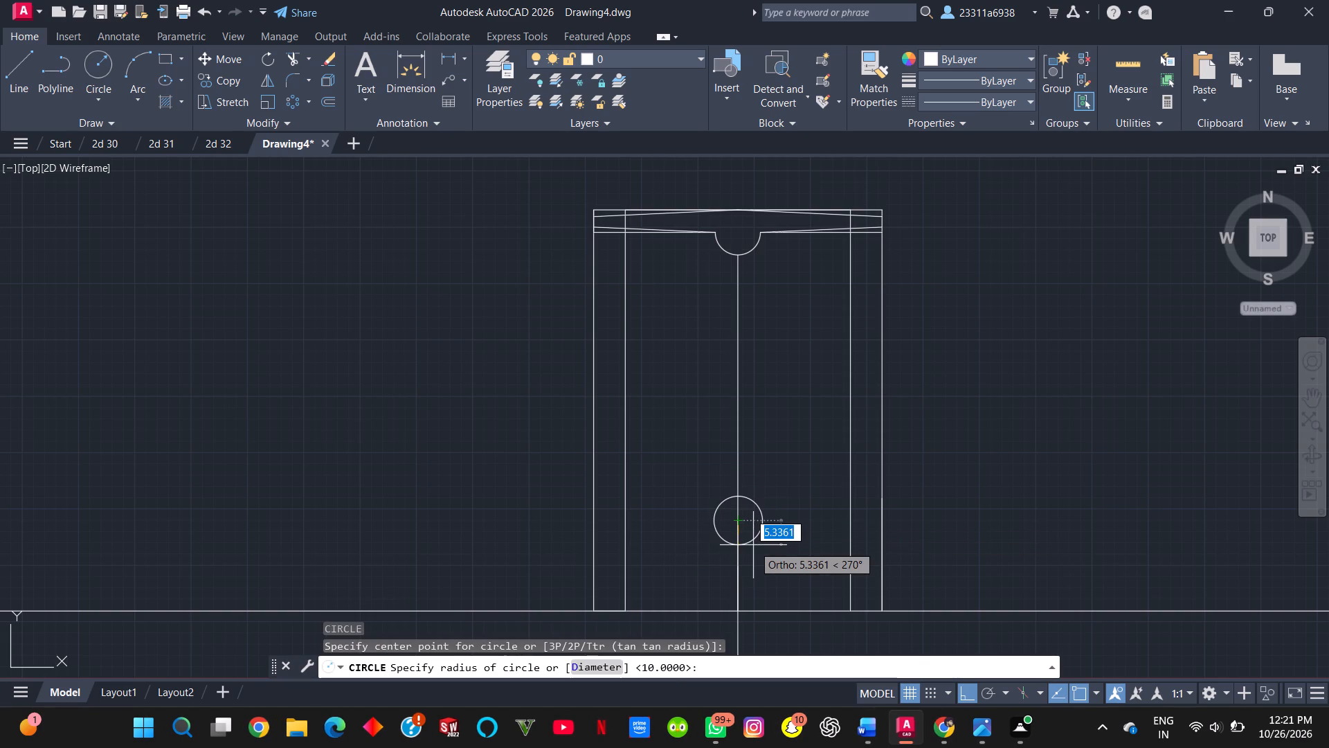
text(10)
key(Return)
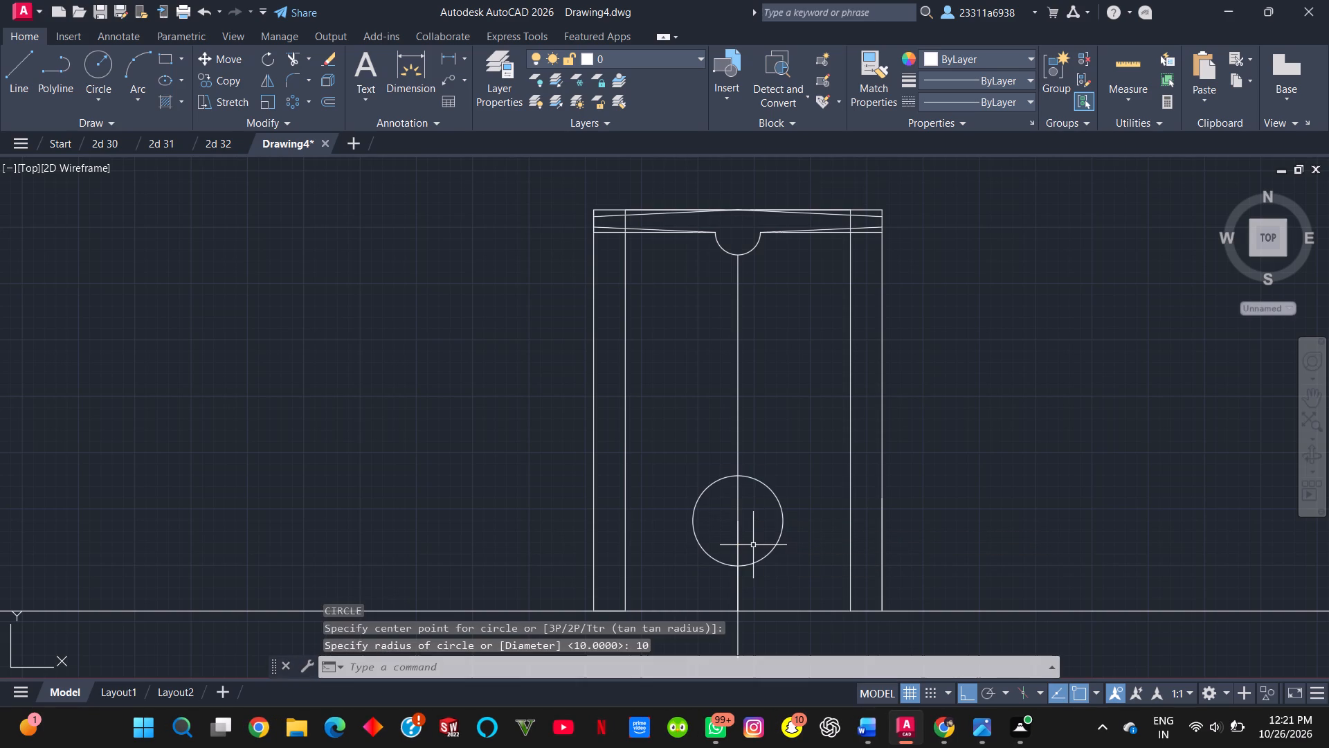
After checking the reference, draw a horizontal hub line through the circle's upper part, about 25 mm above the baseline, between the side view's outer edges.
key(alt+Tab)
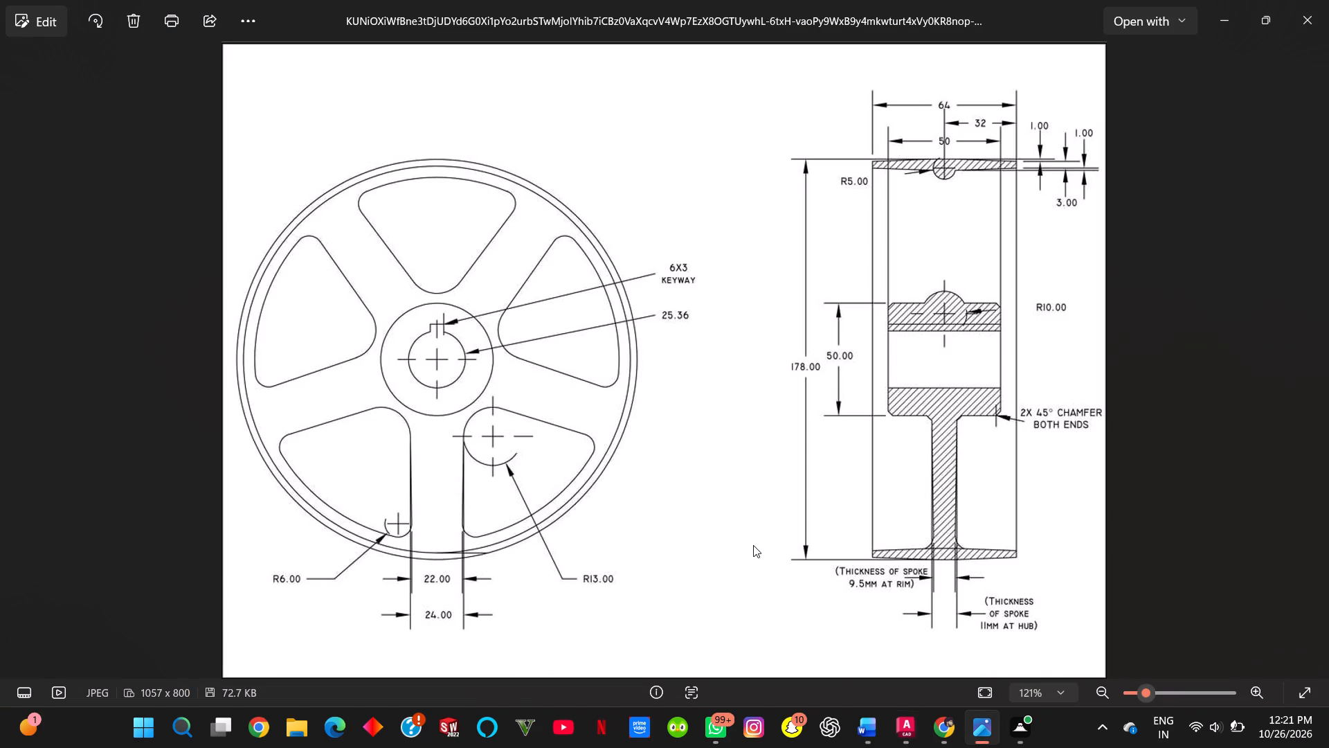
key(alt+Tab)
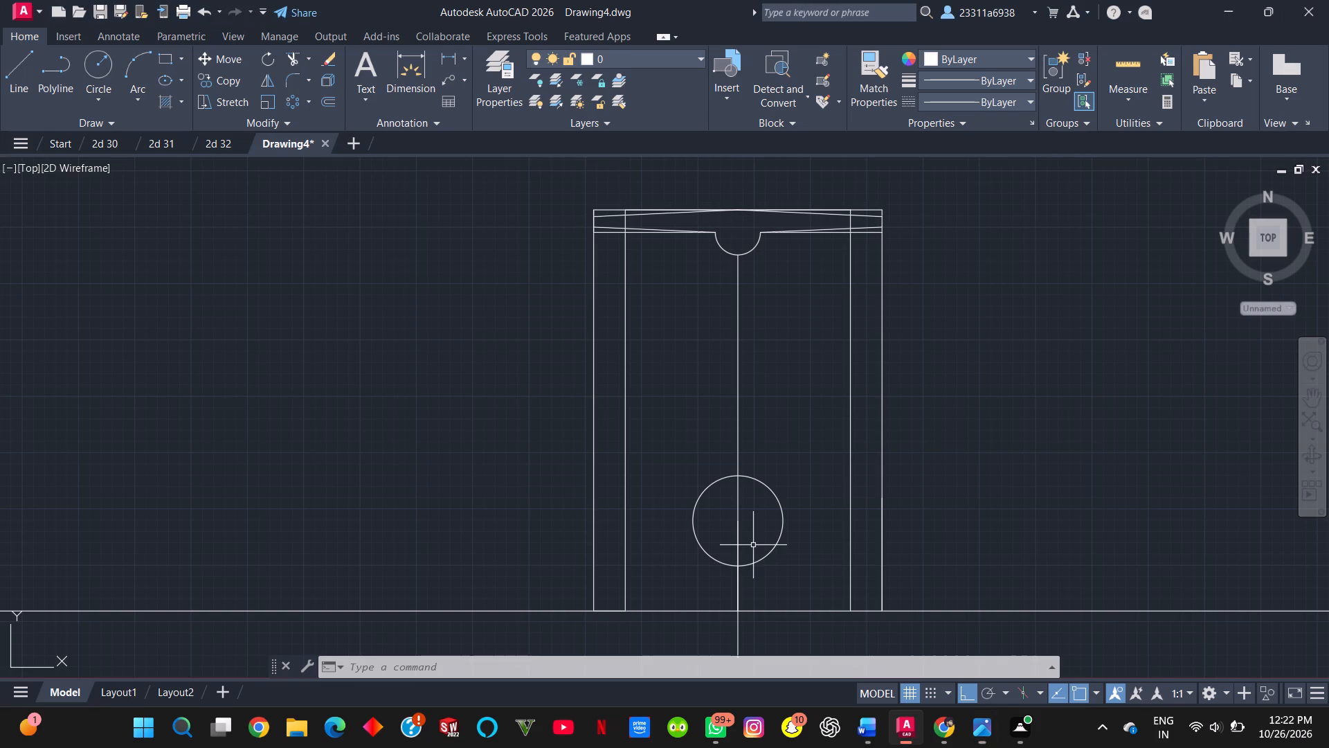
click(17, 59)
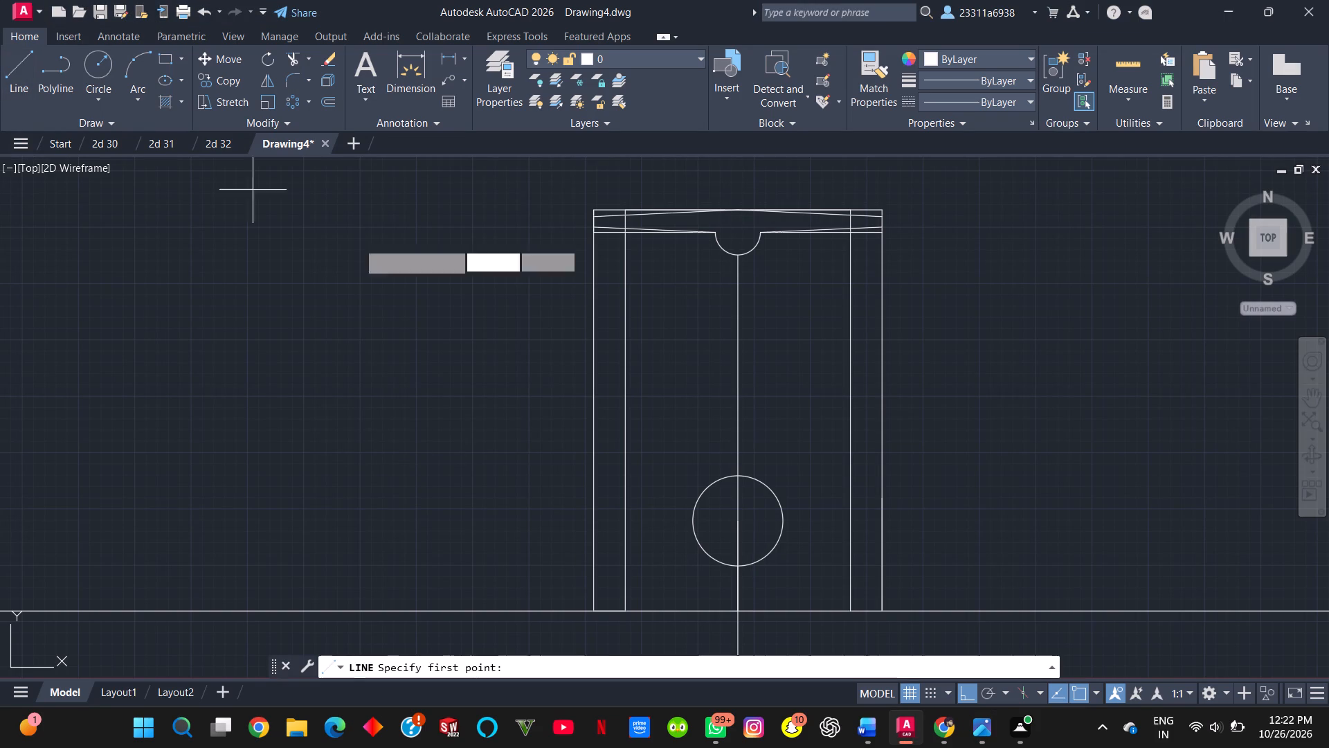
click(780, 495)
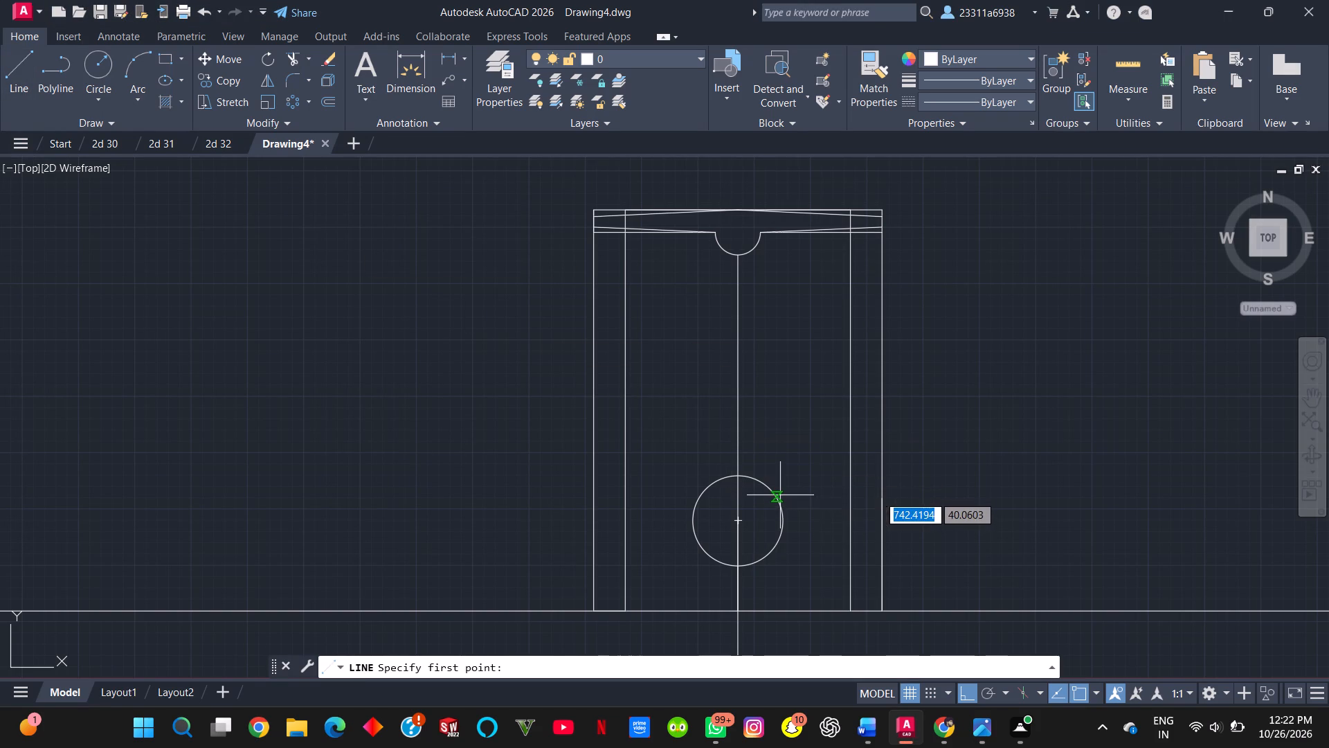
click(880, 493)
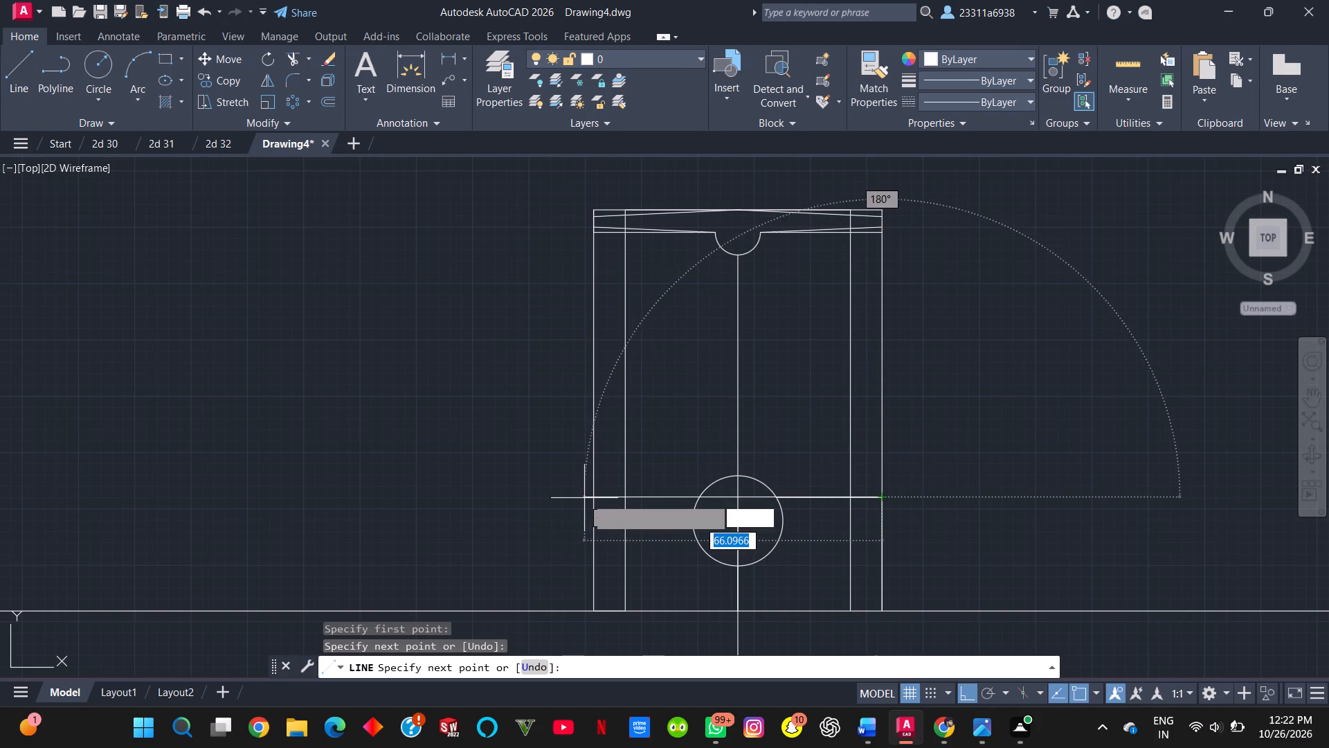
click(596, 499)
key(Escape)
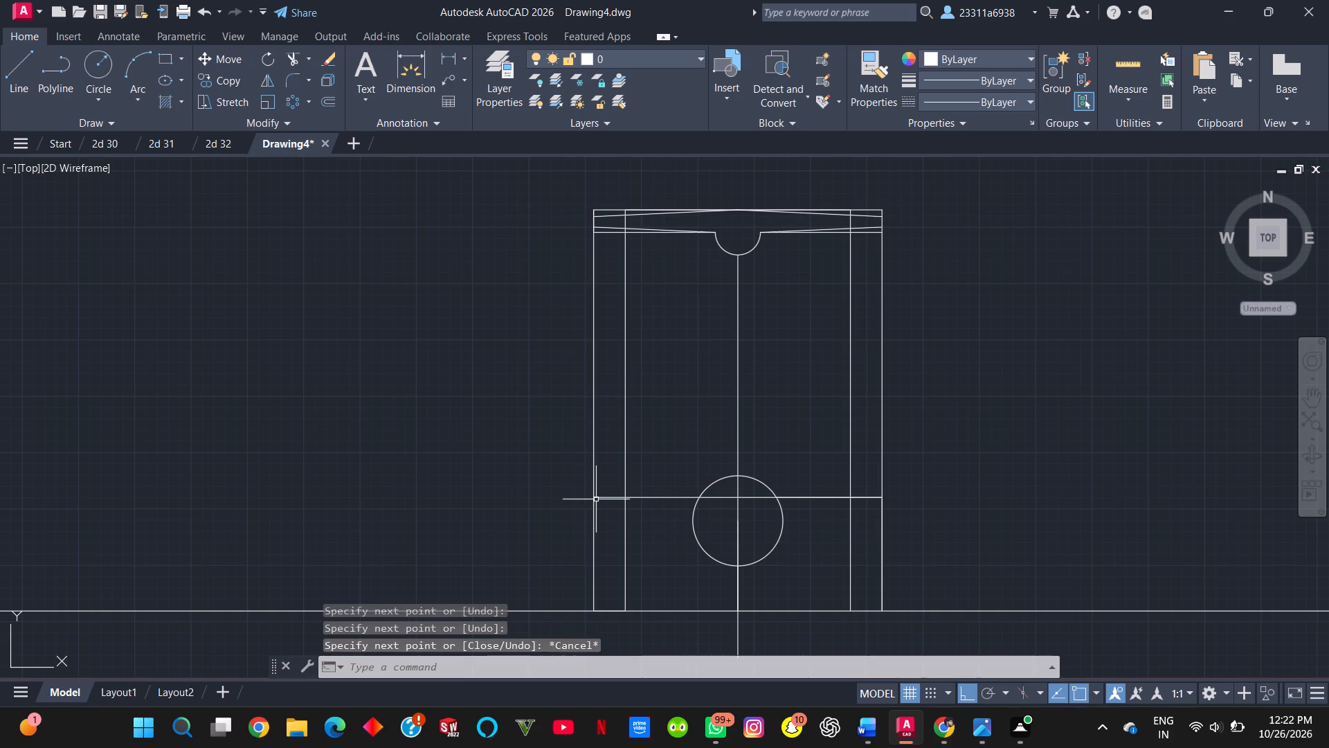
After rechecking the reference, draw two horizontal lines 2 mm apart across the circle's lower part, spanning the outer edges and joined at the right edge.
key(alt+Tab)
key(alt+Tab)
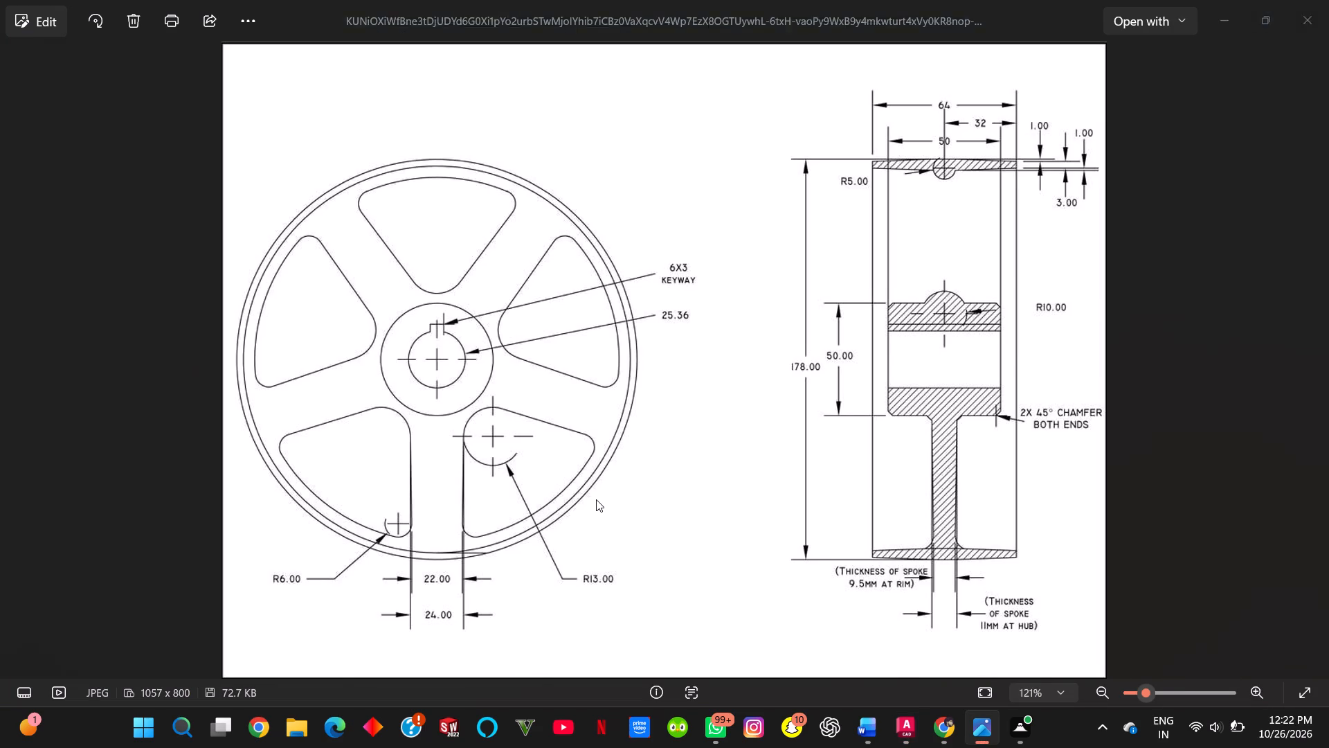
key(alt+Tab)
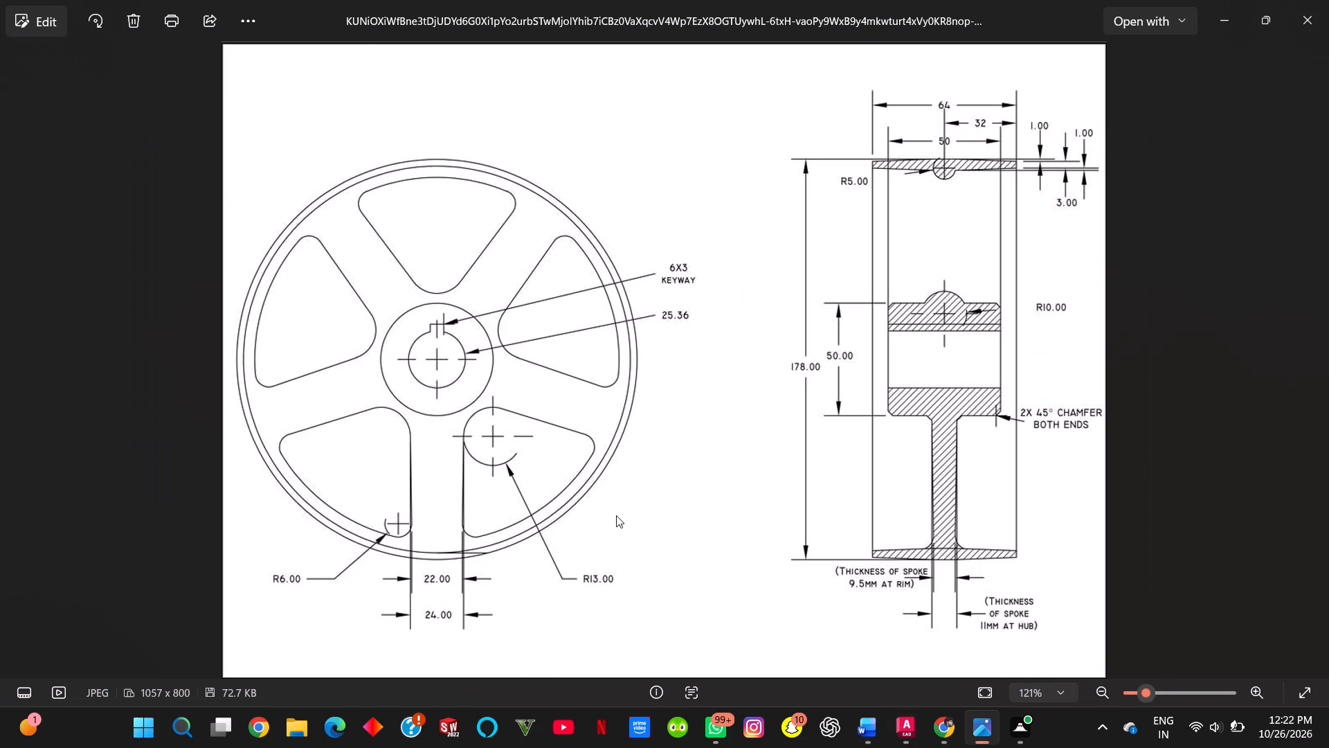
key(alt+Tab)
key(alt+Tab)
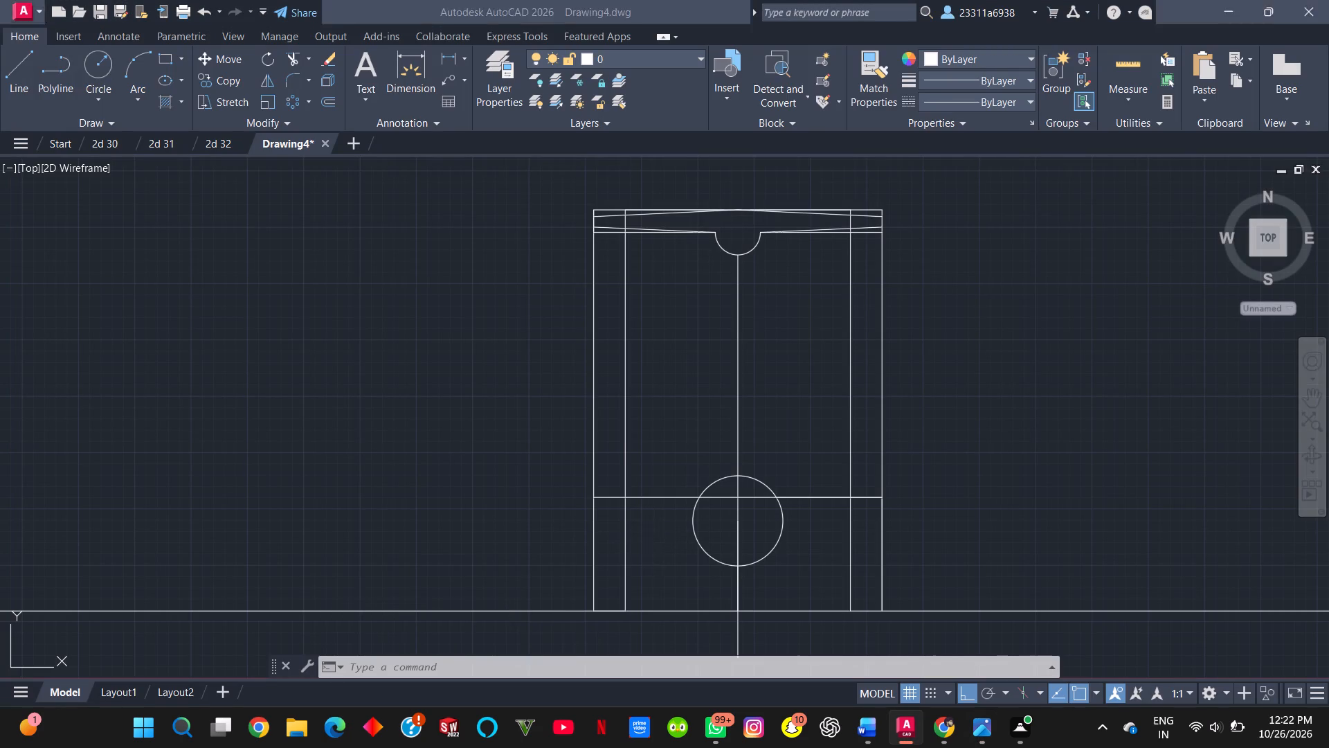
key(alt+Tab)
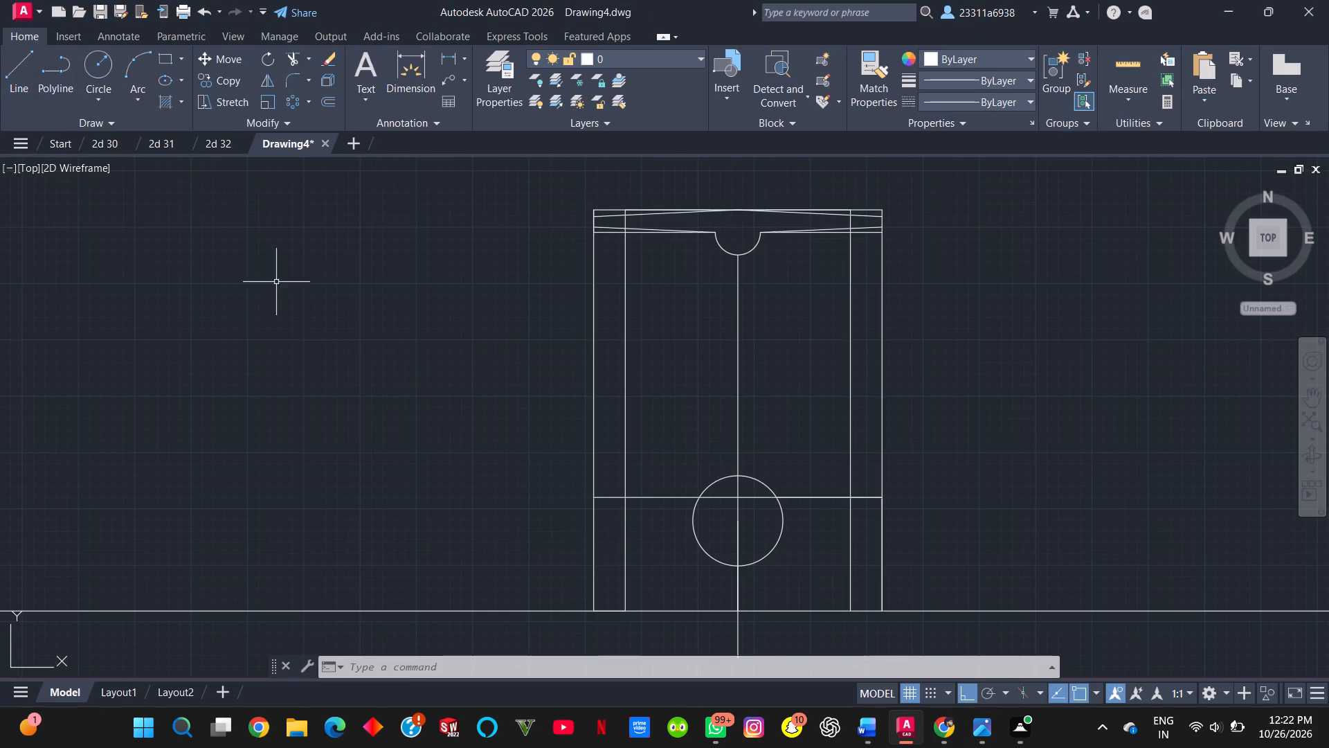
click(28, 76)
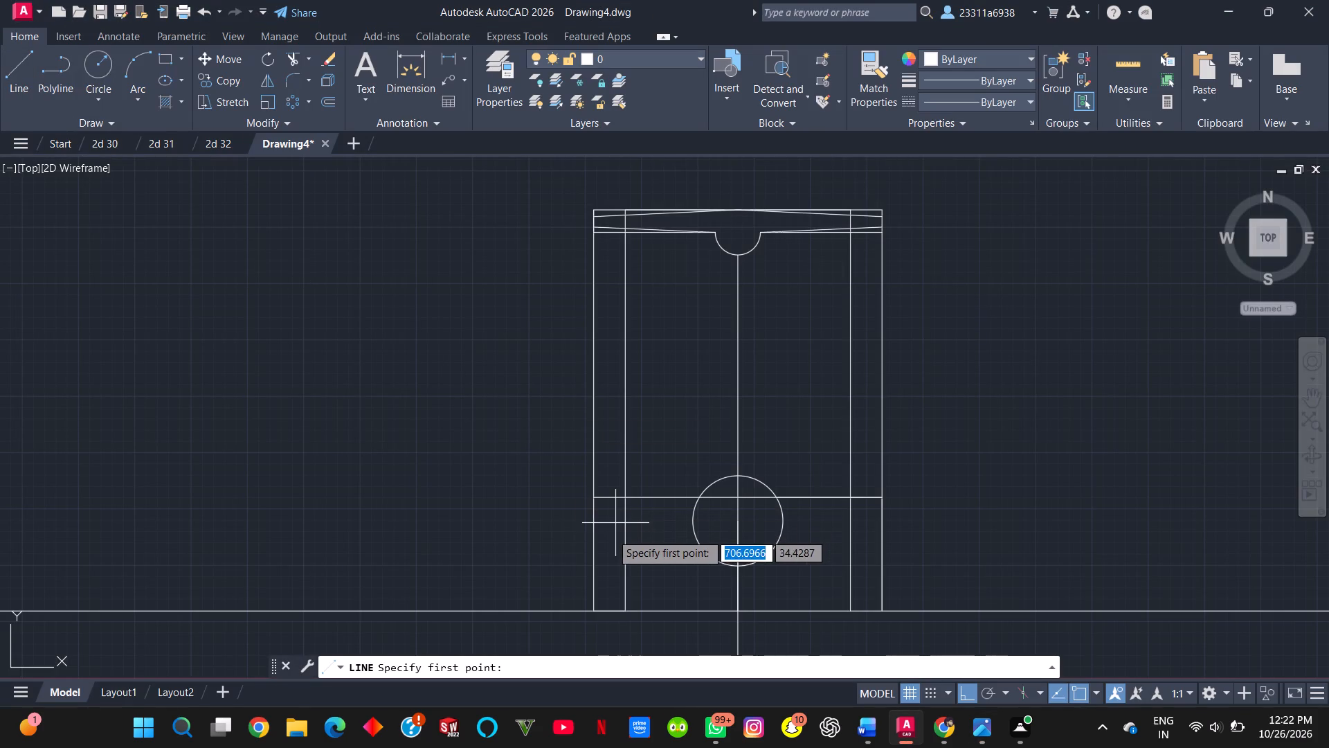
click(594, 535)
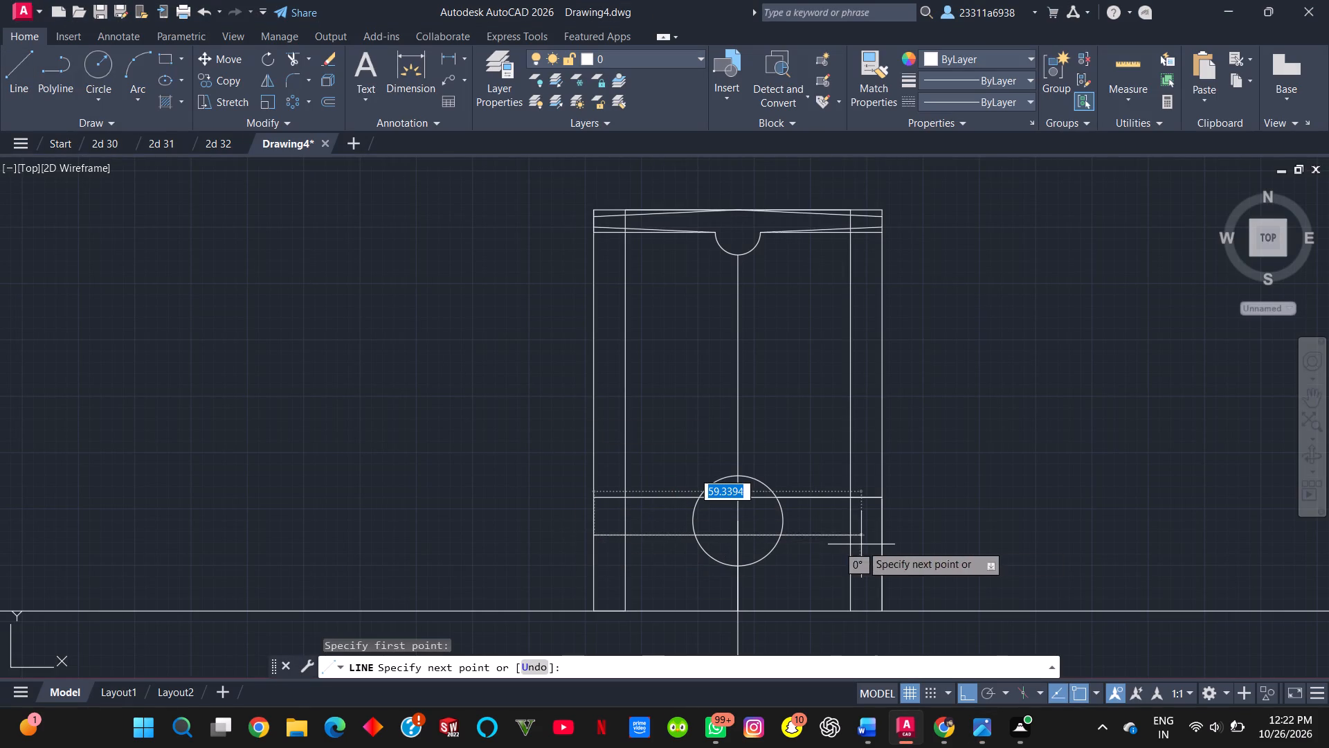
click(886, 536)
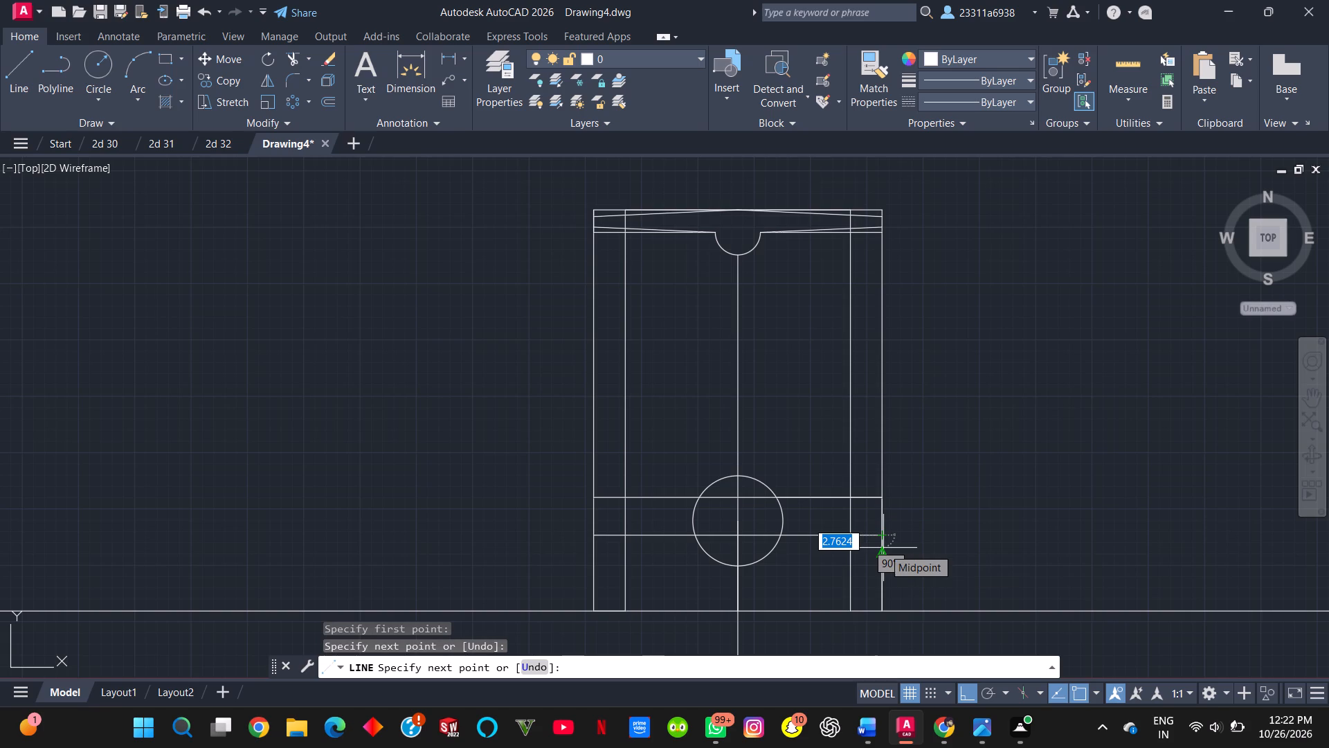
key(2)
key(Return)
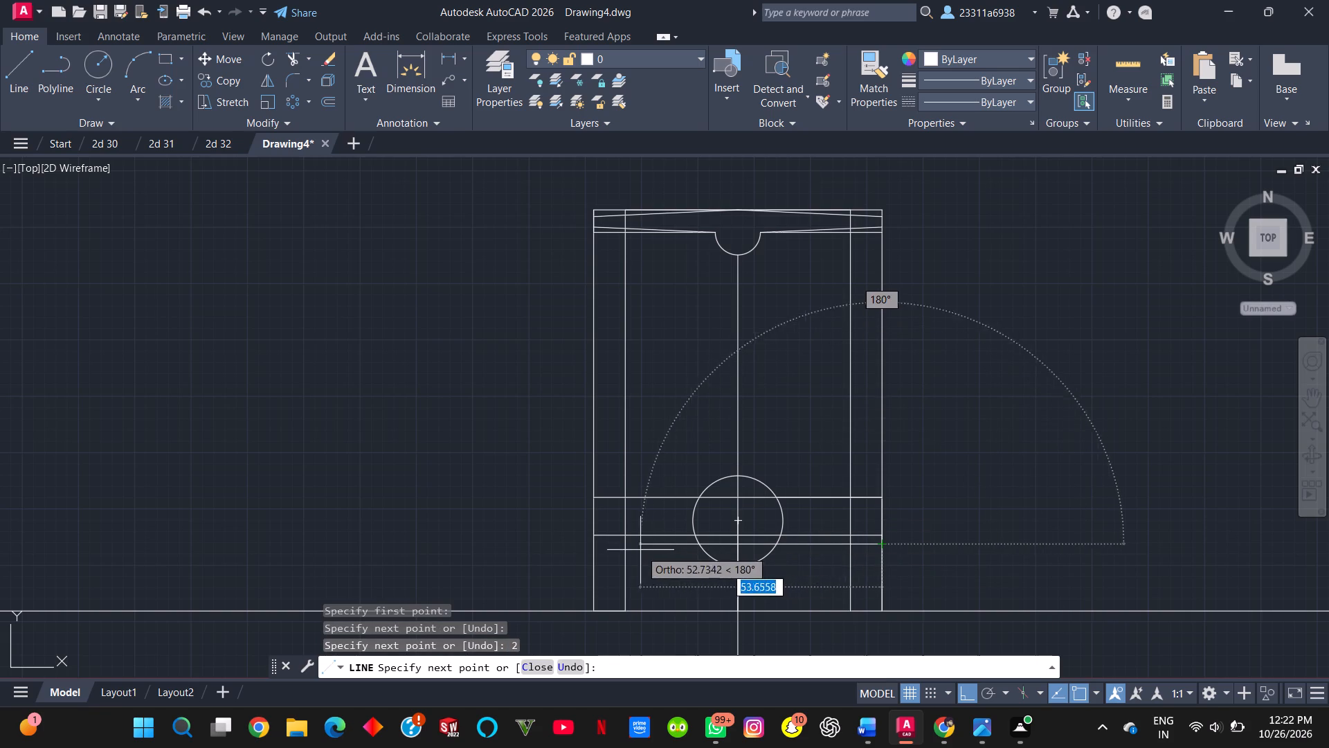
click(593, 550)
key(Escape)
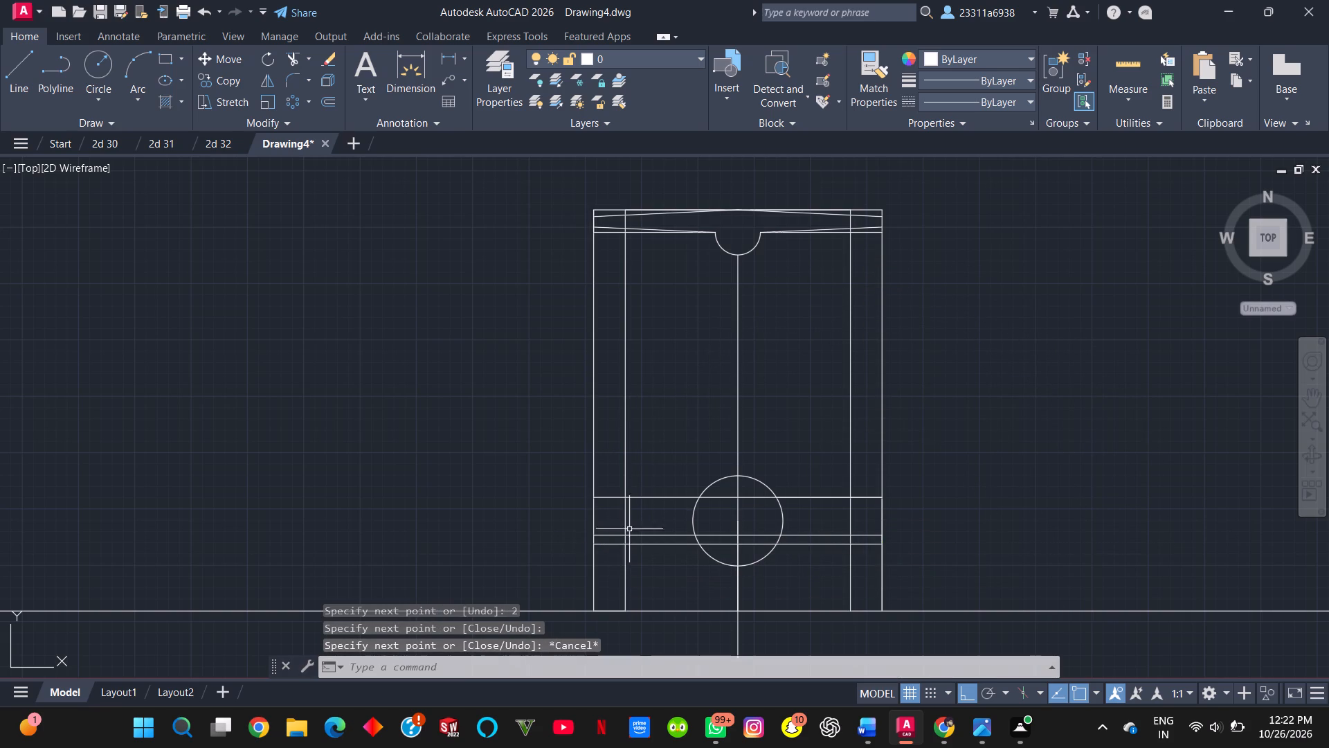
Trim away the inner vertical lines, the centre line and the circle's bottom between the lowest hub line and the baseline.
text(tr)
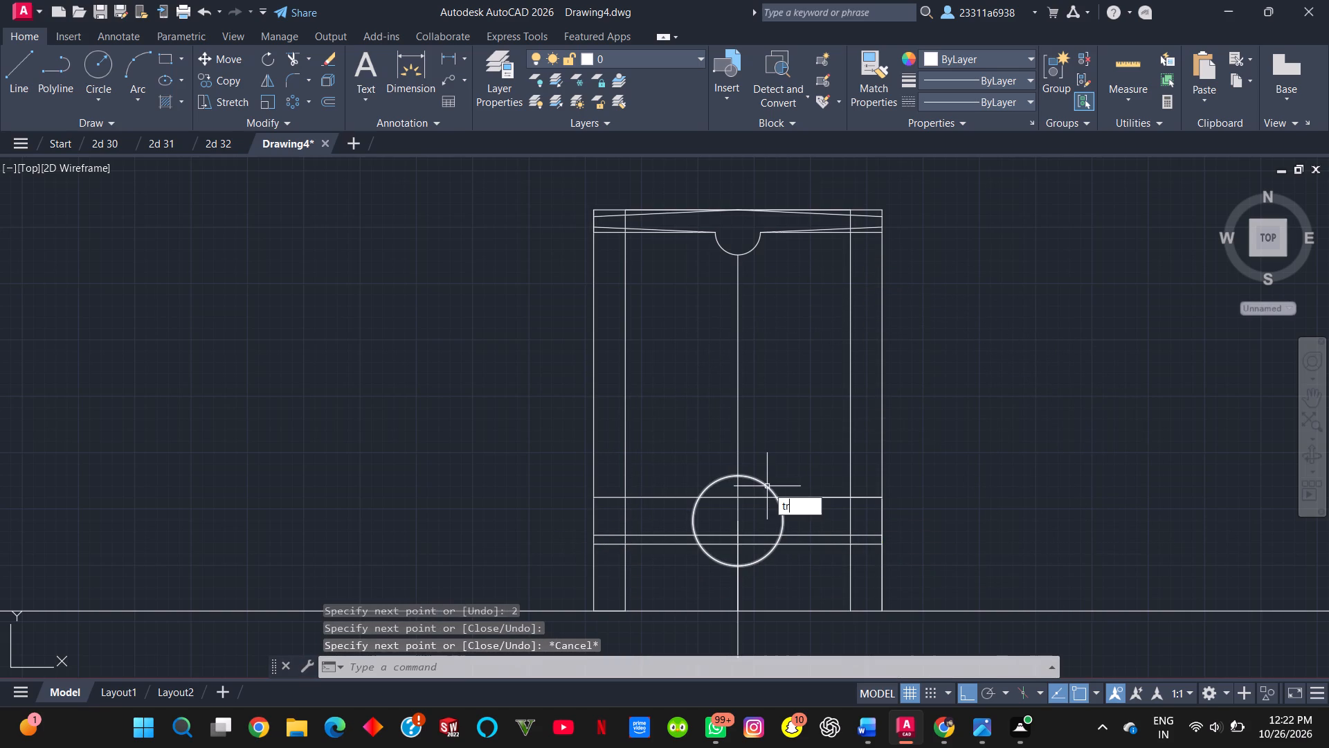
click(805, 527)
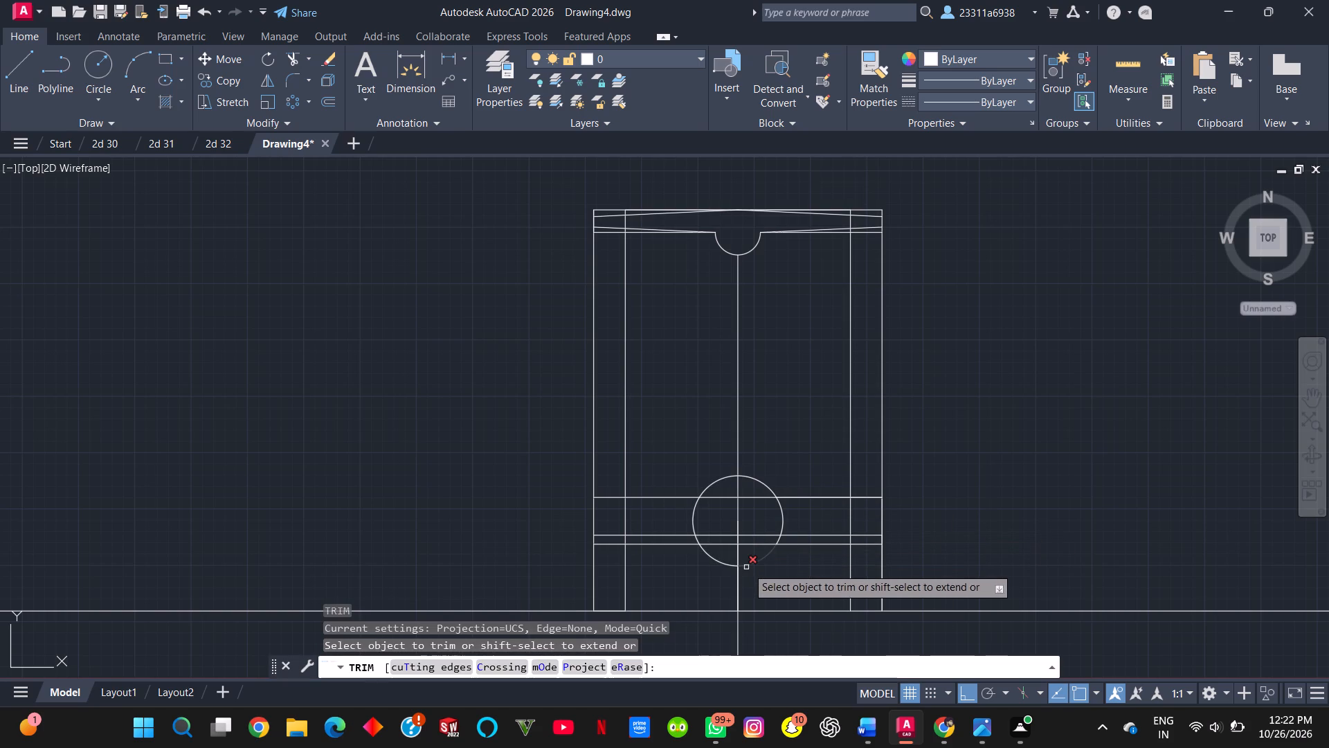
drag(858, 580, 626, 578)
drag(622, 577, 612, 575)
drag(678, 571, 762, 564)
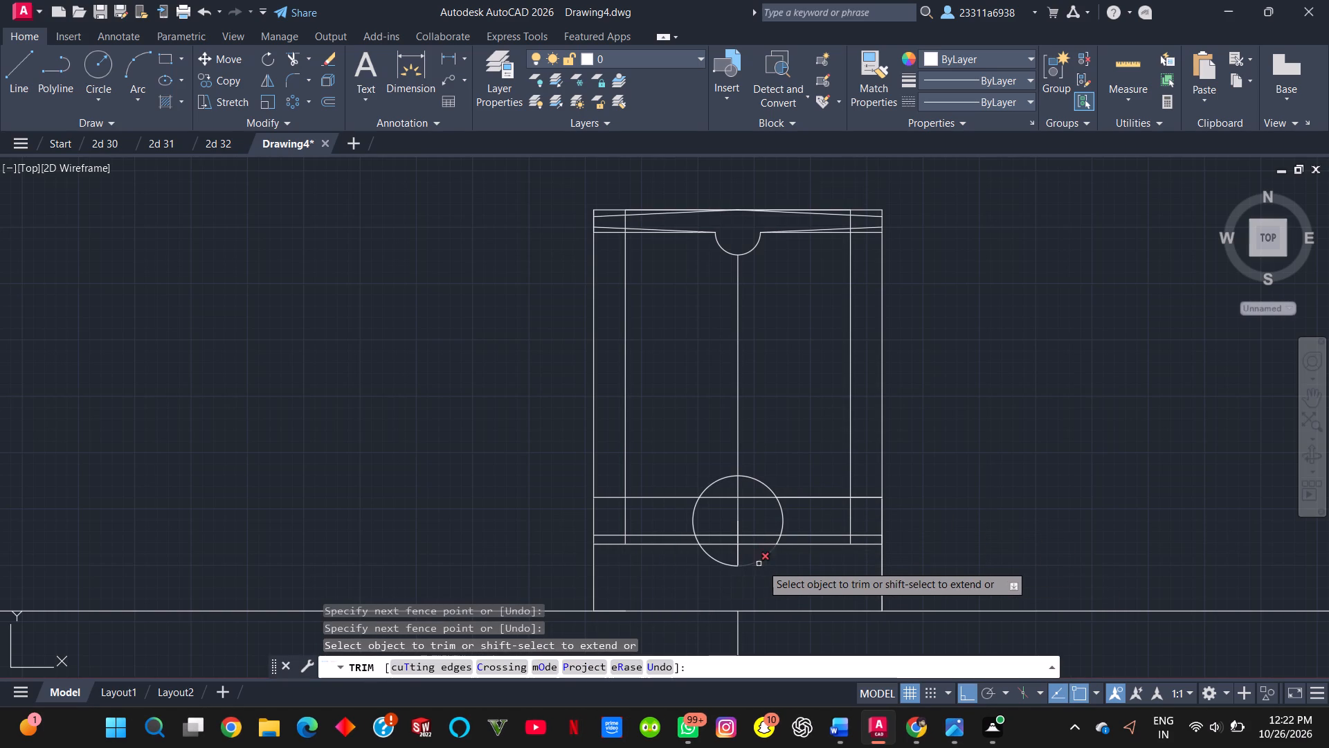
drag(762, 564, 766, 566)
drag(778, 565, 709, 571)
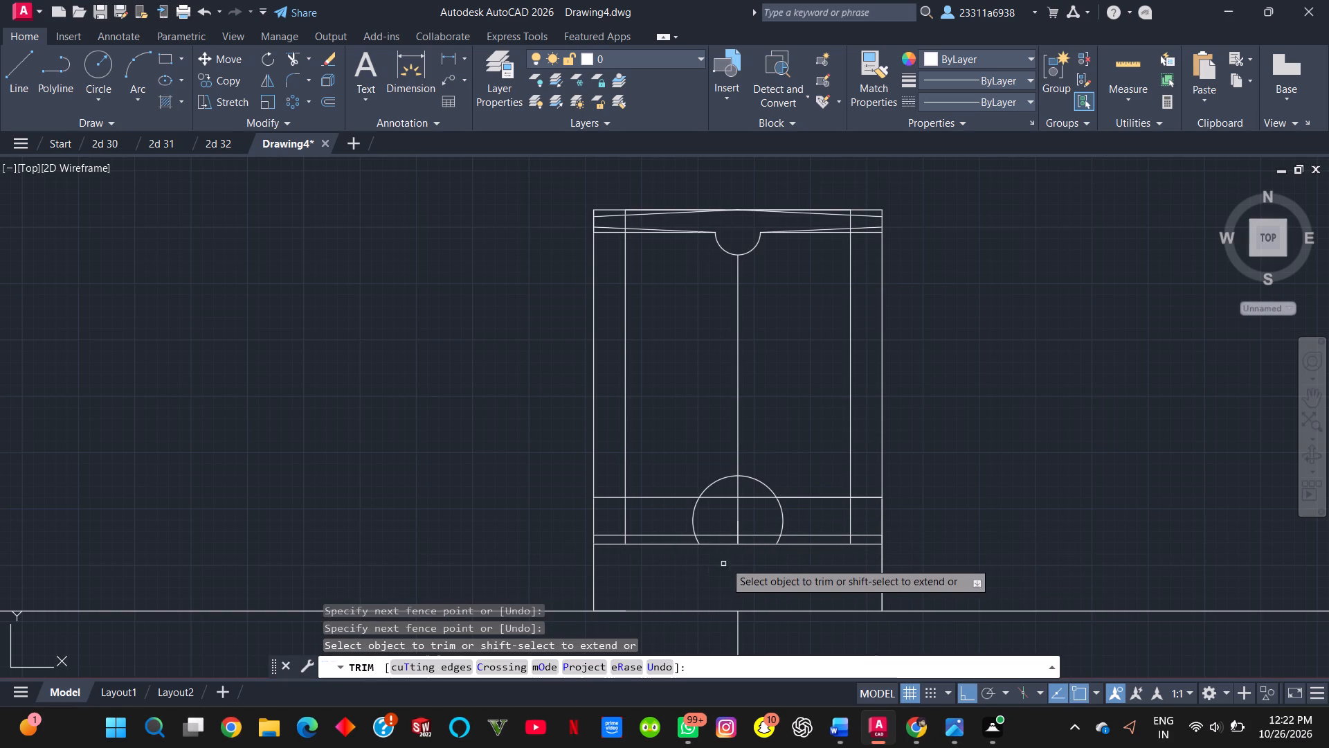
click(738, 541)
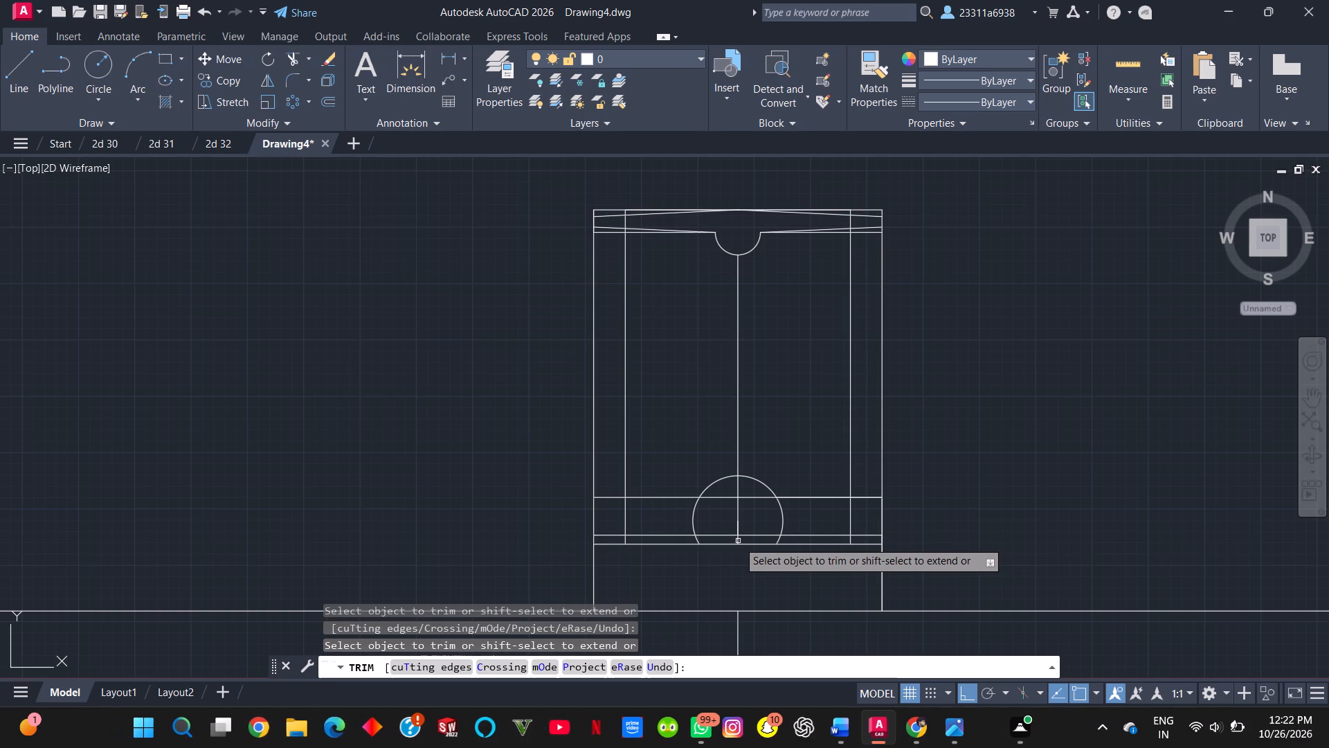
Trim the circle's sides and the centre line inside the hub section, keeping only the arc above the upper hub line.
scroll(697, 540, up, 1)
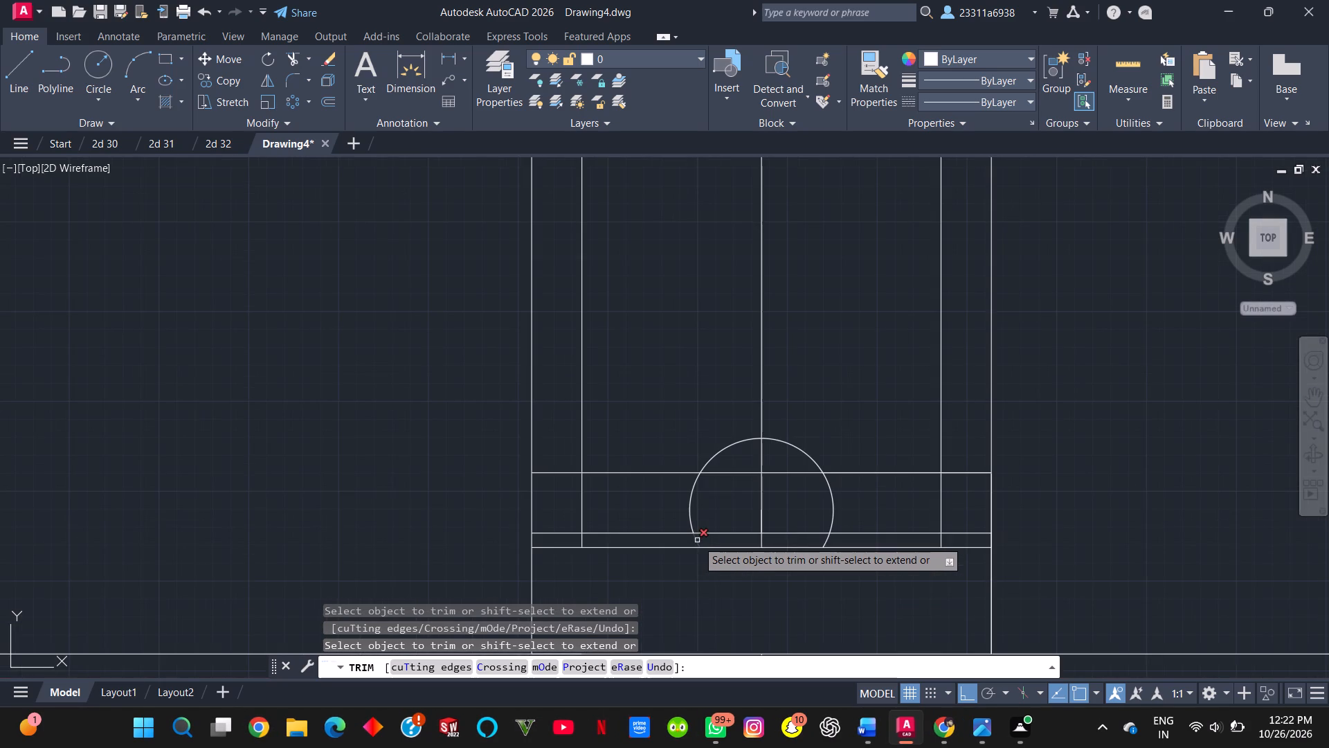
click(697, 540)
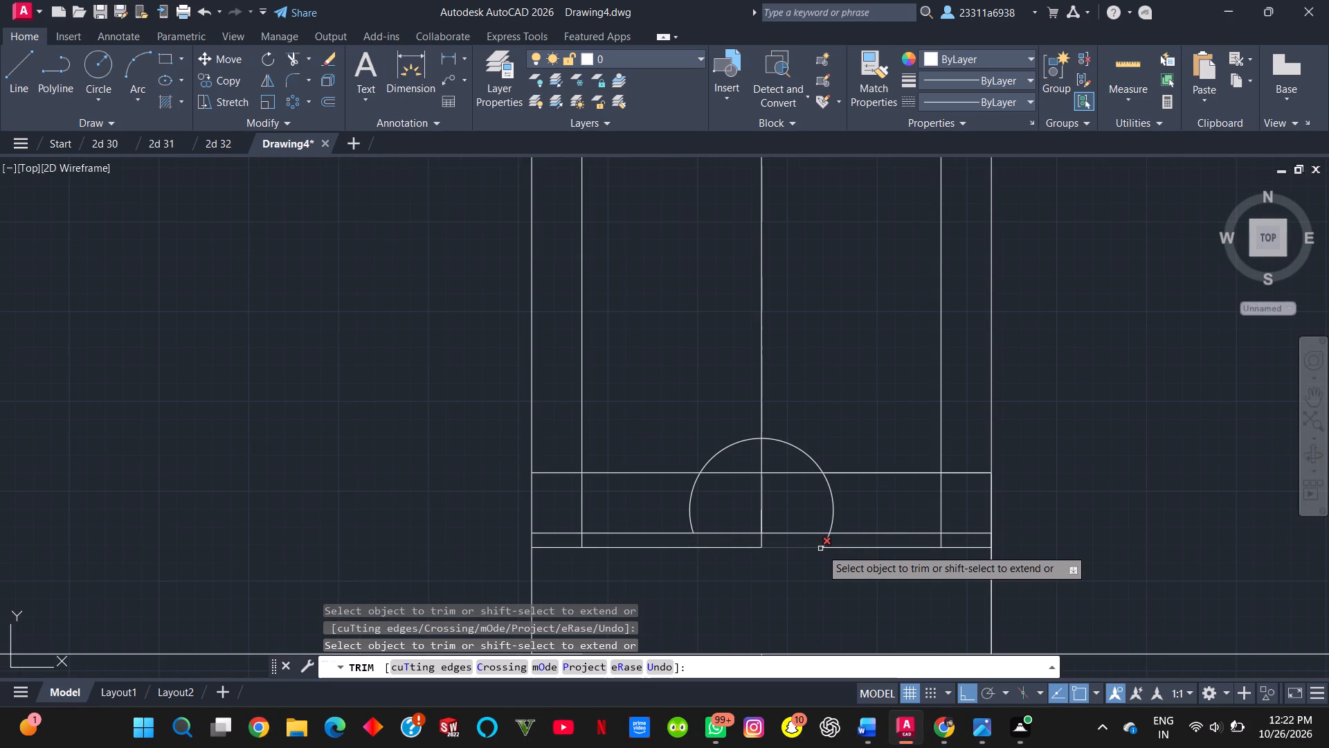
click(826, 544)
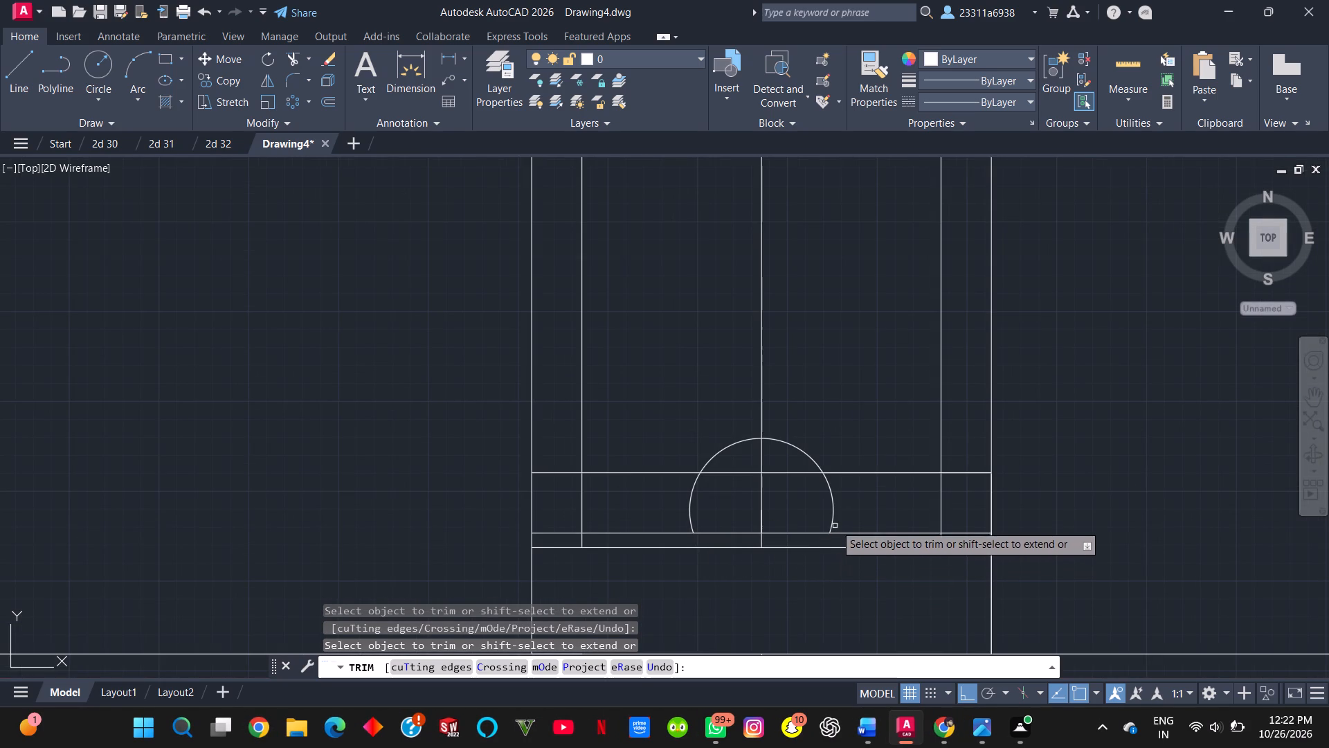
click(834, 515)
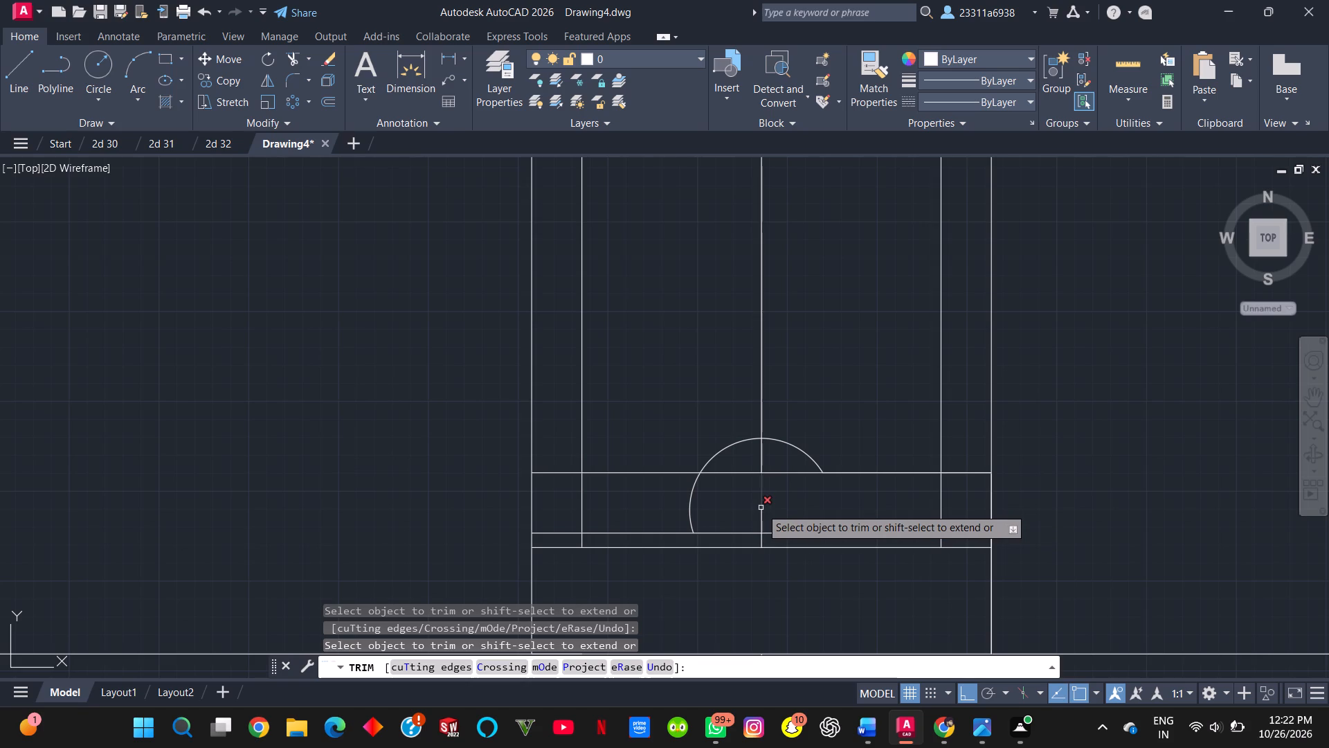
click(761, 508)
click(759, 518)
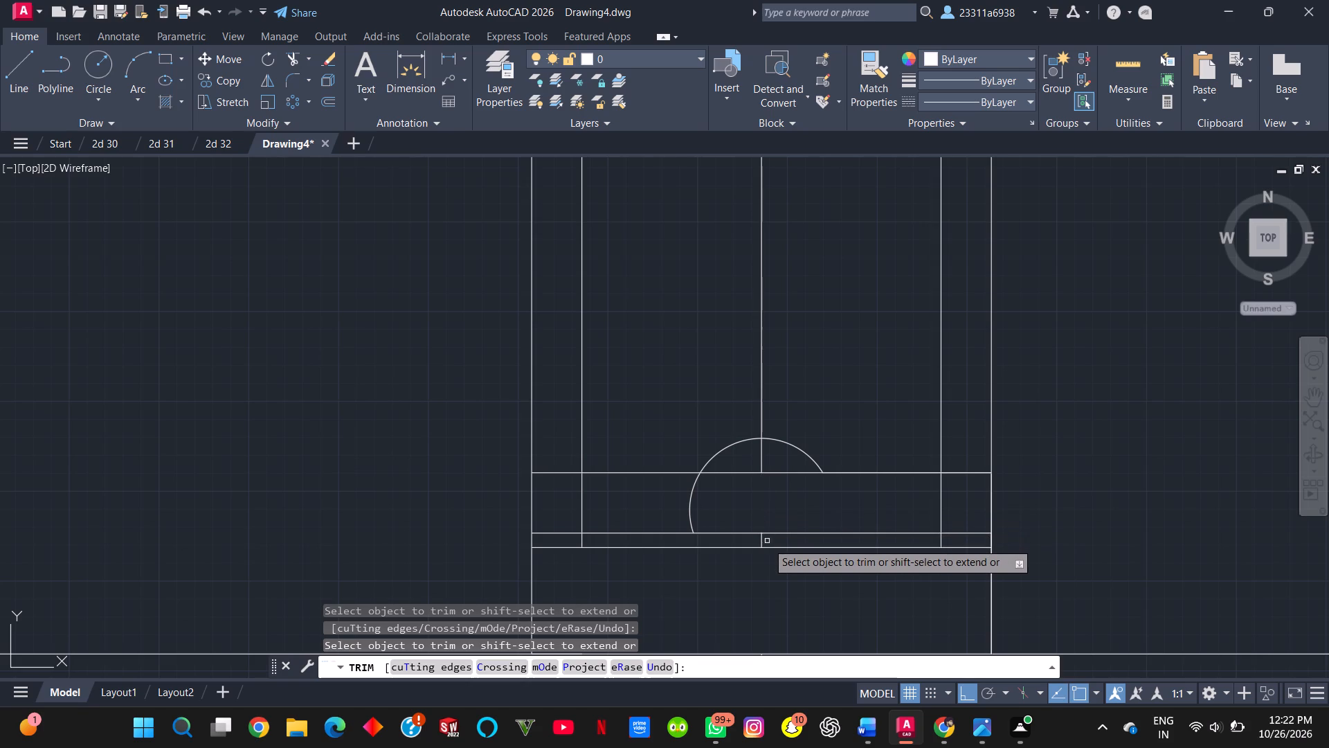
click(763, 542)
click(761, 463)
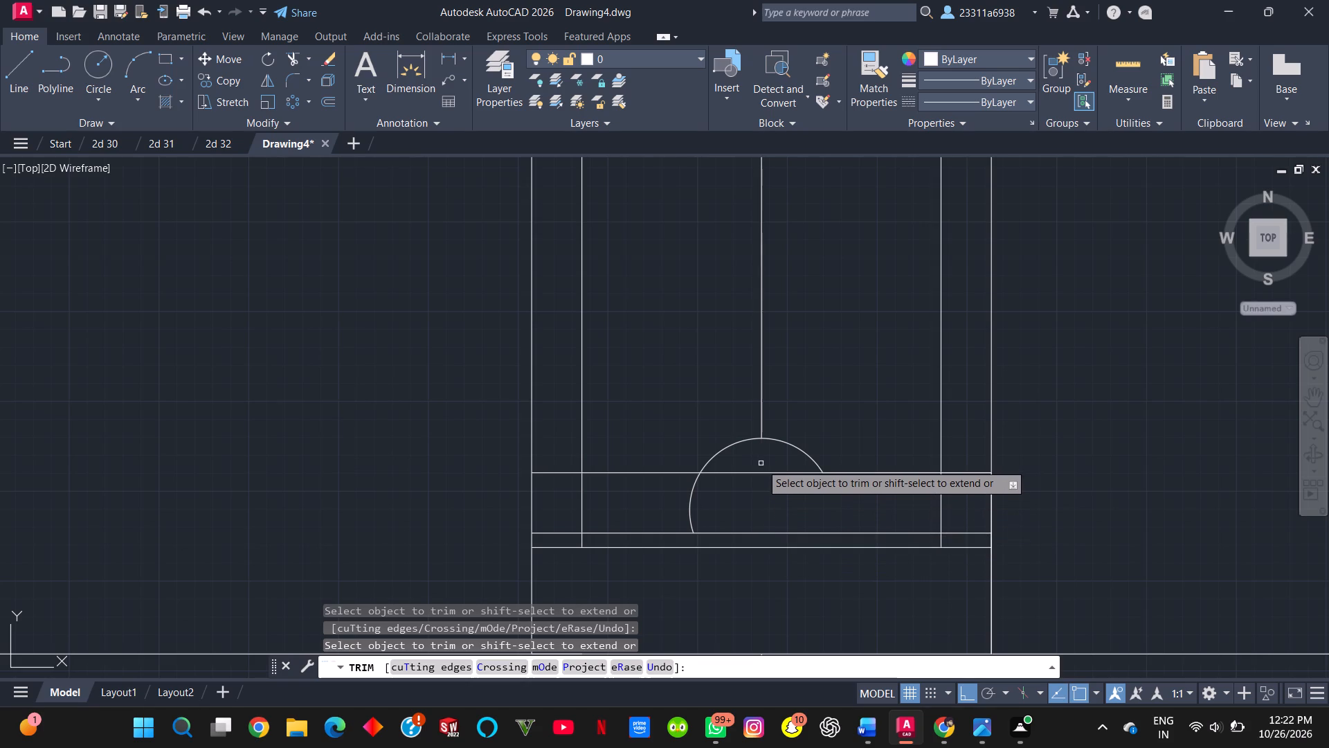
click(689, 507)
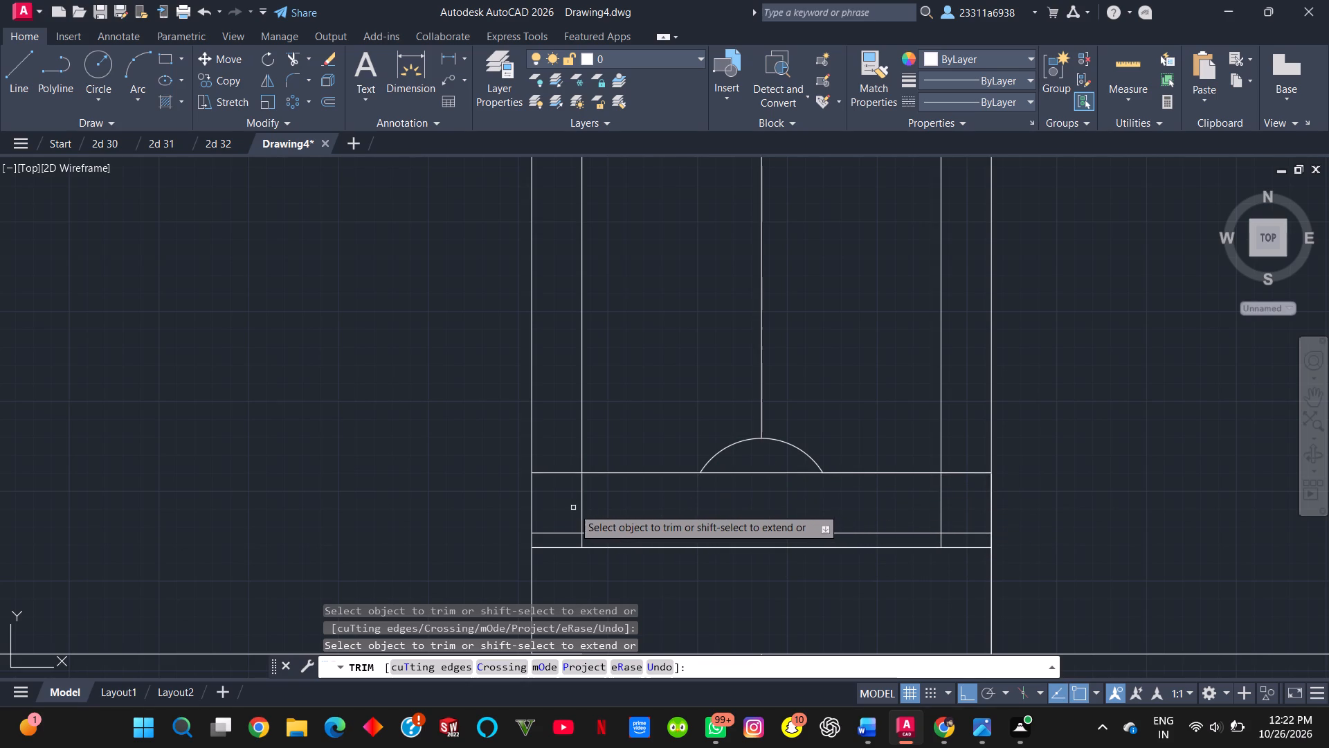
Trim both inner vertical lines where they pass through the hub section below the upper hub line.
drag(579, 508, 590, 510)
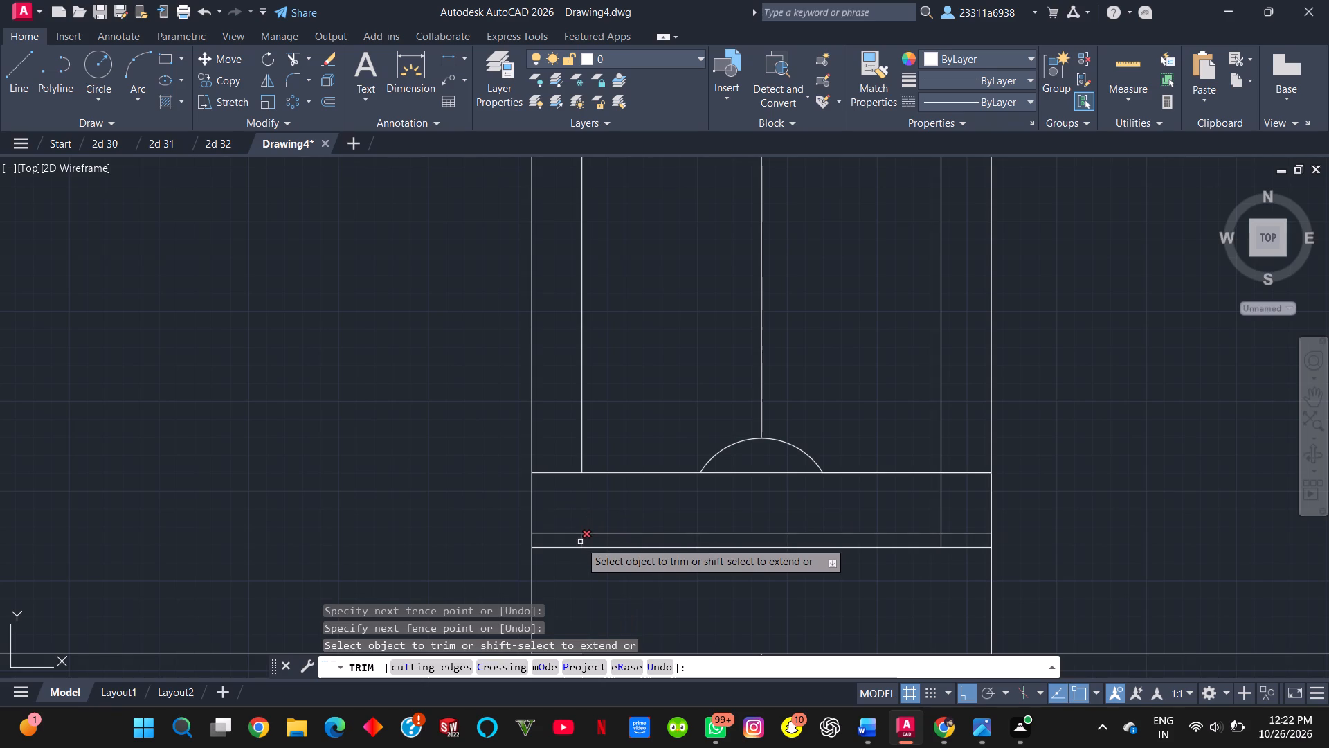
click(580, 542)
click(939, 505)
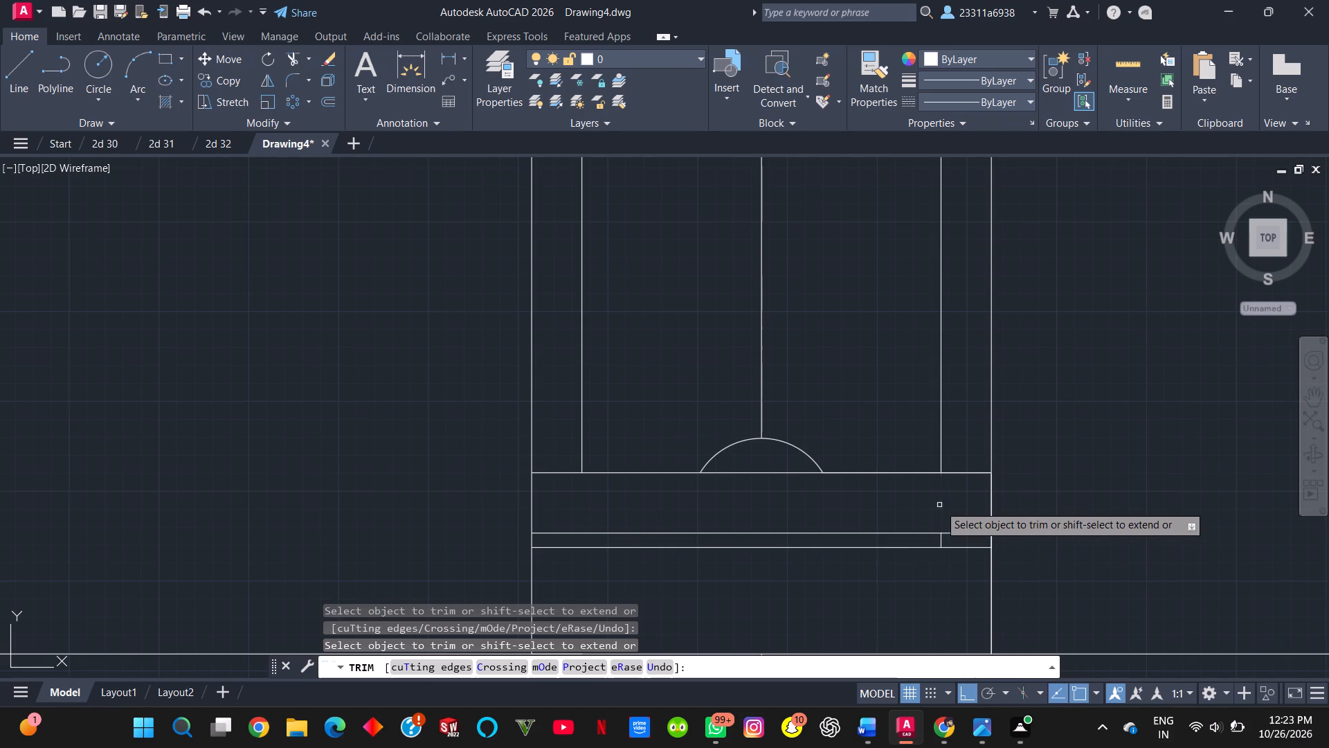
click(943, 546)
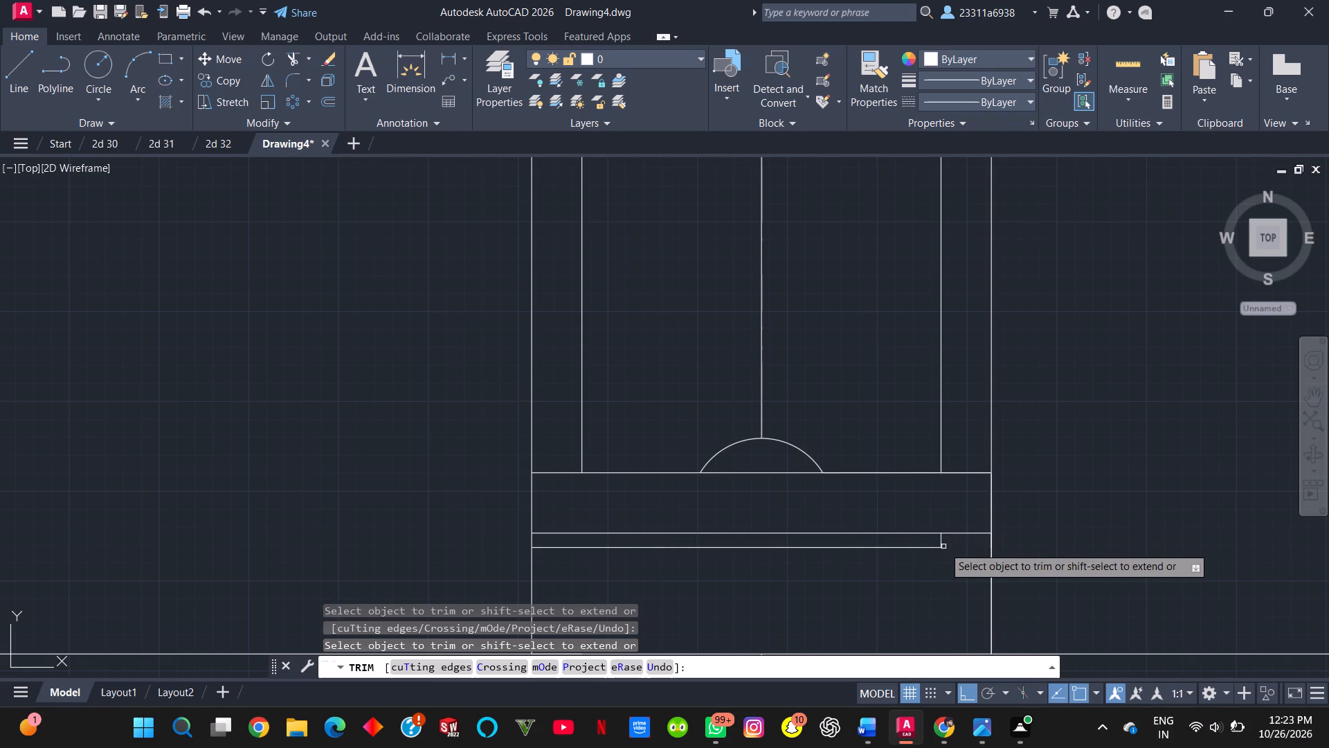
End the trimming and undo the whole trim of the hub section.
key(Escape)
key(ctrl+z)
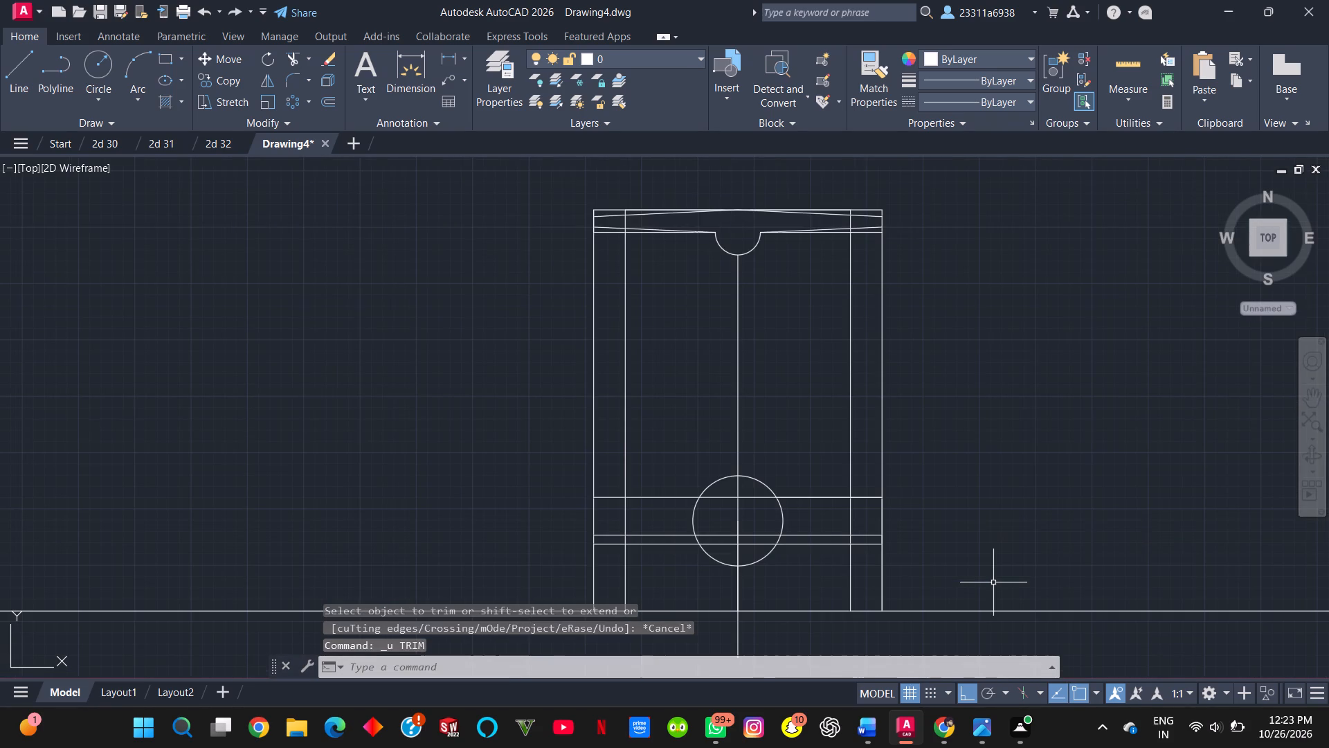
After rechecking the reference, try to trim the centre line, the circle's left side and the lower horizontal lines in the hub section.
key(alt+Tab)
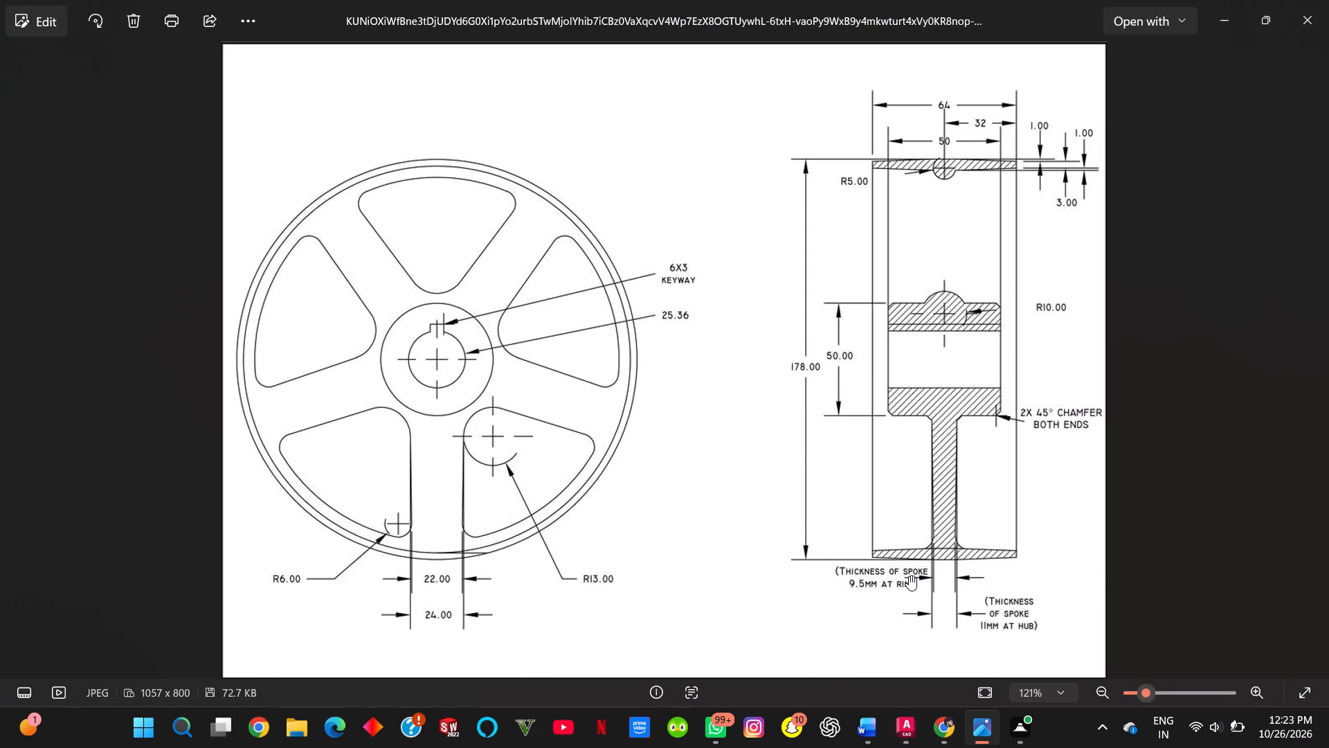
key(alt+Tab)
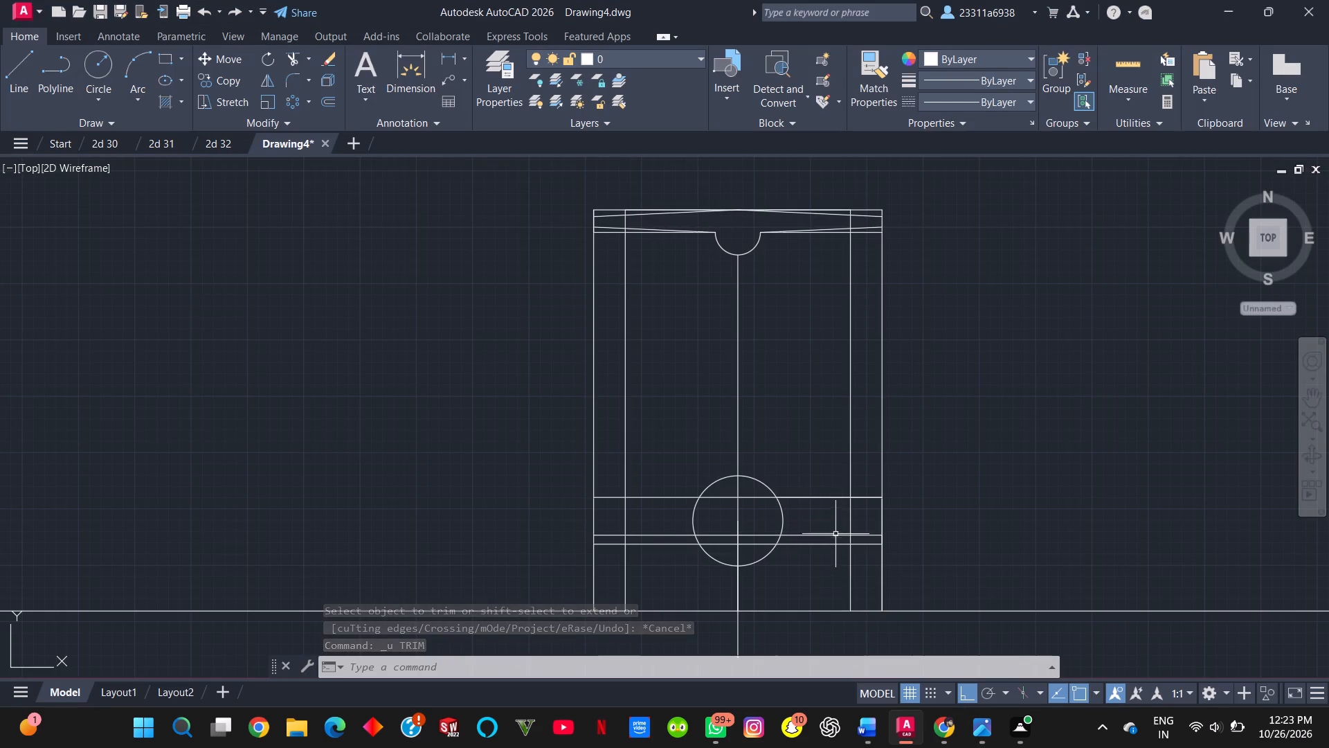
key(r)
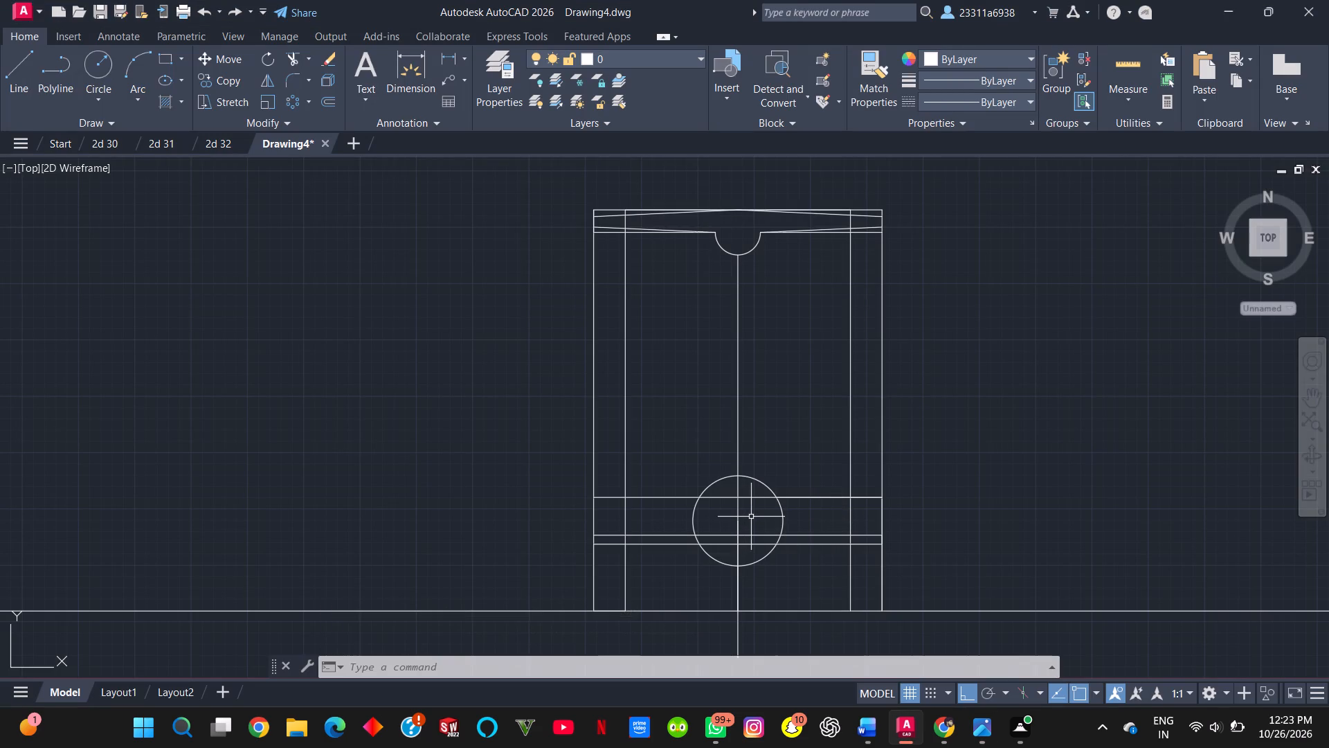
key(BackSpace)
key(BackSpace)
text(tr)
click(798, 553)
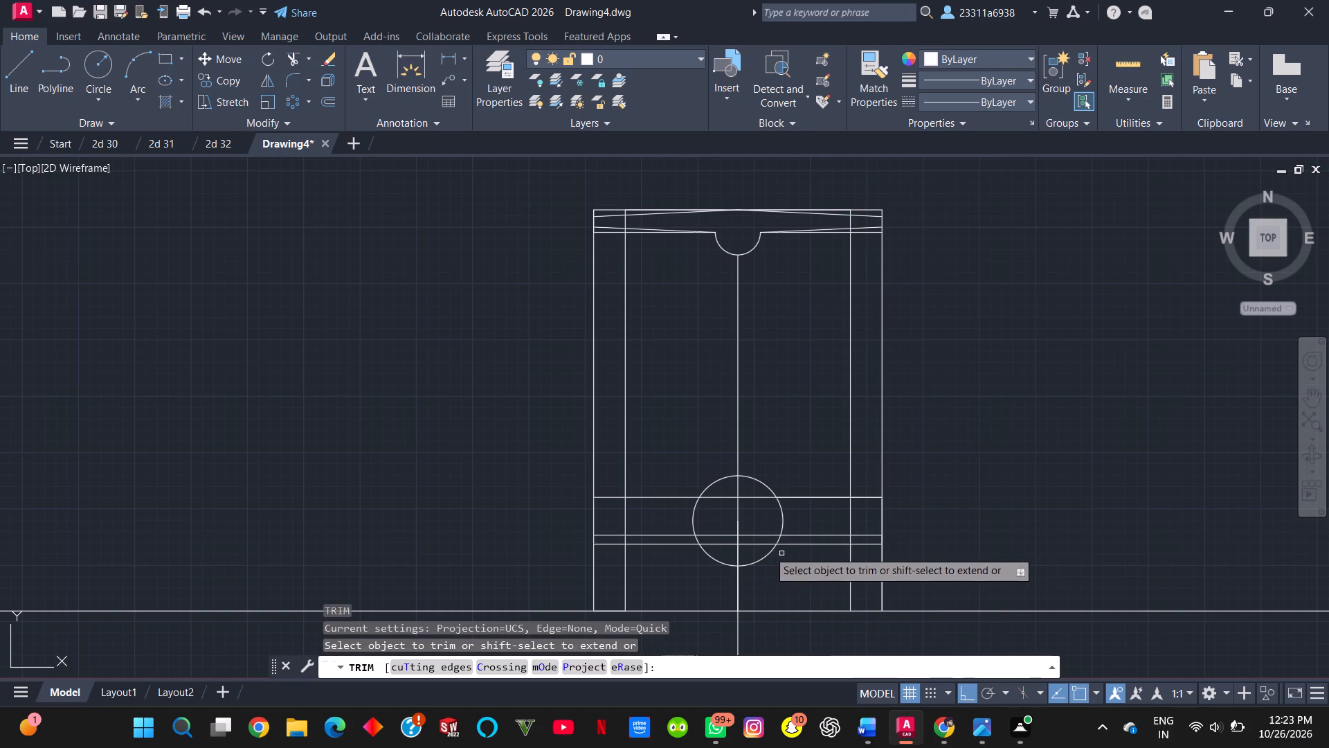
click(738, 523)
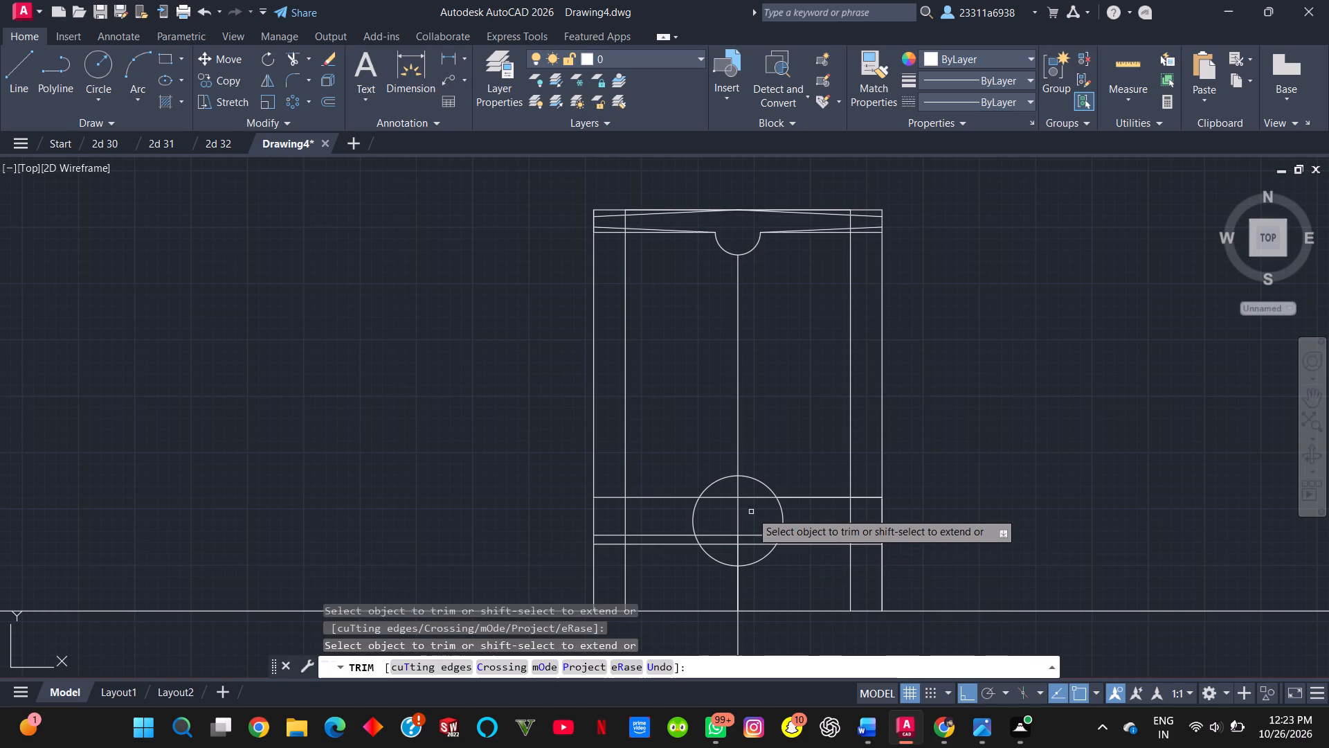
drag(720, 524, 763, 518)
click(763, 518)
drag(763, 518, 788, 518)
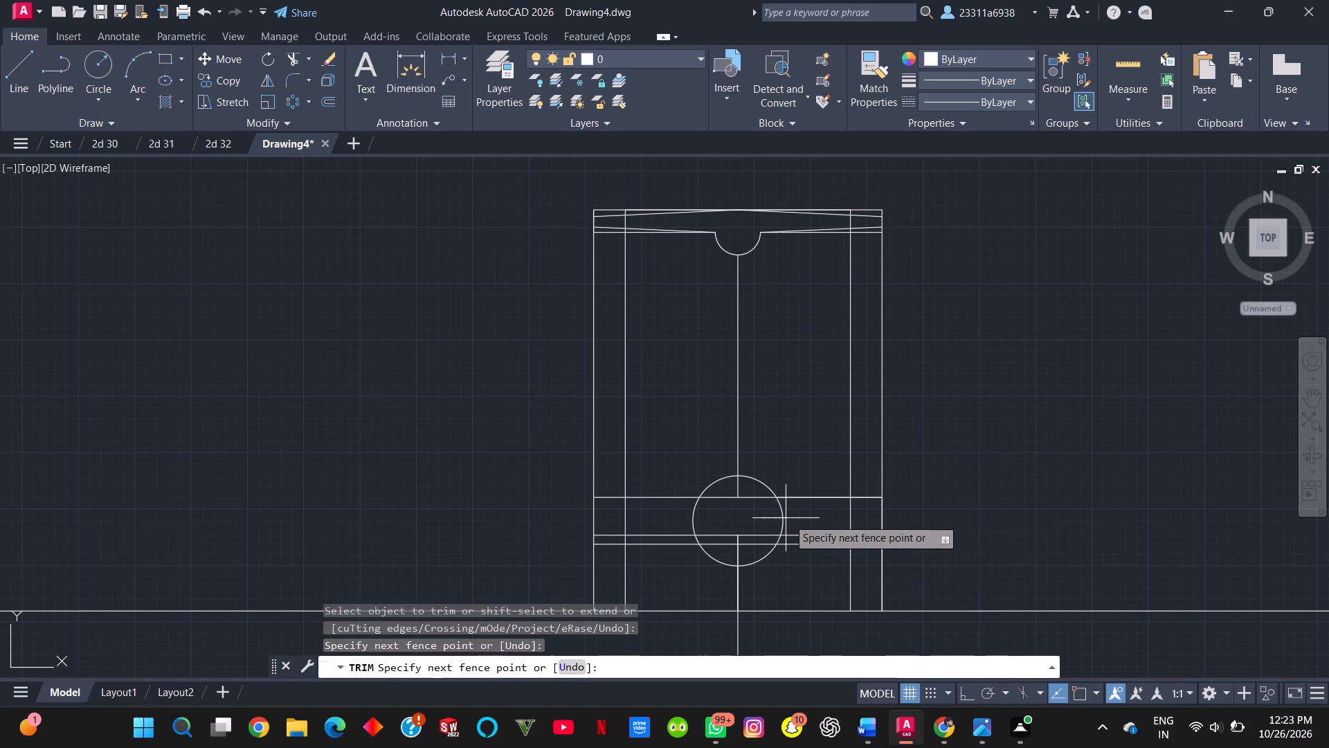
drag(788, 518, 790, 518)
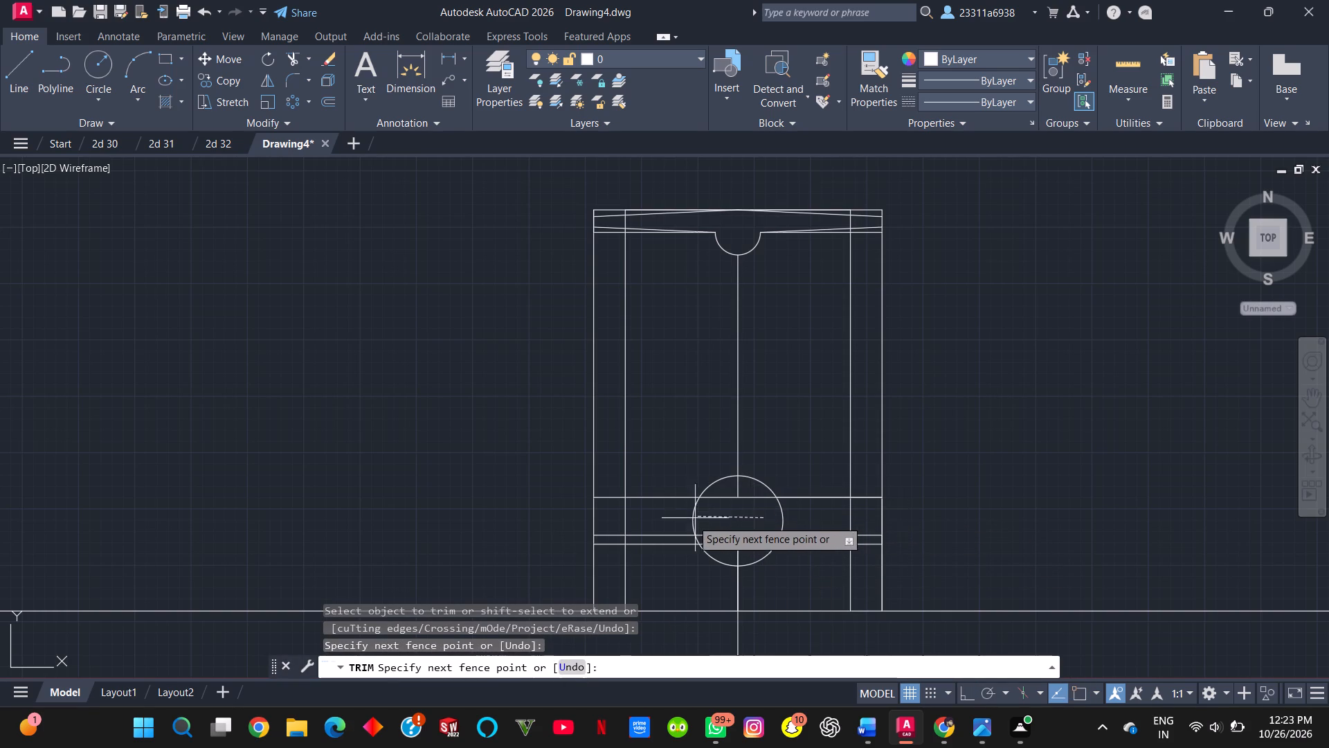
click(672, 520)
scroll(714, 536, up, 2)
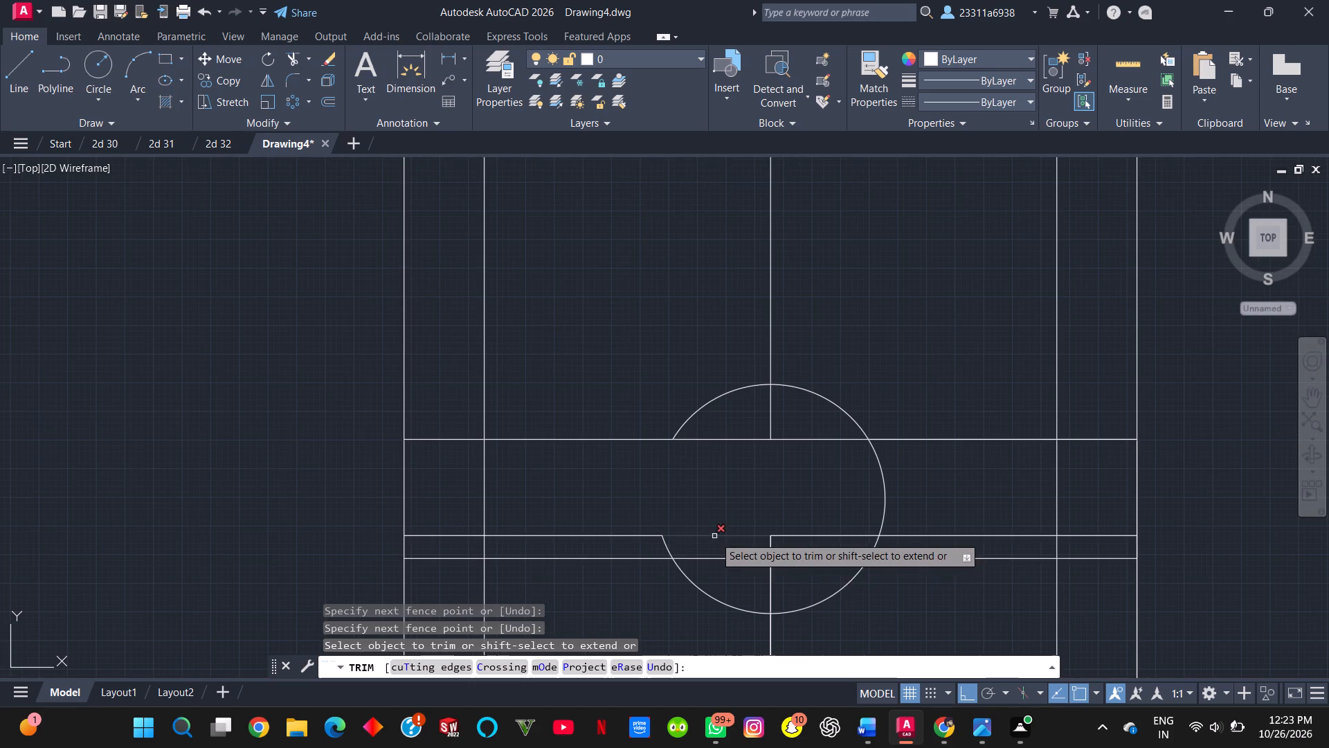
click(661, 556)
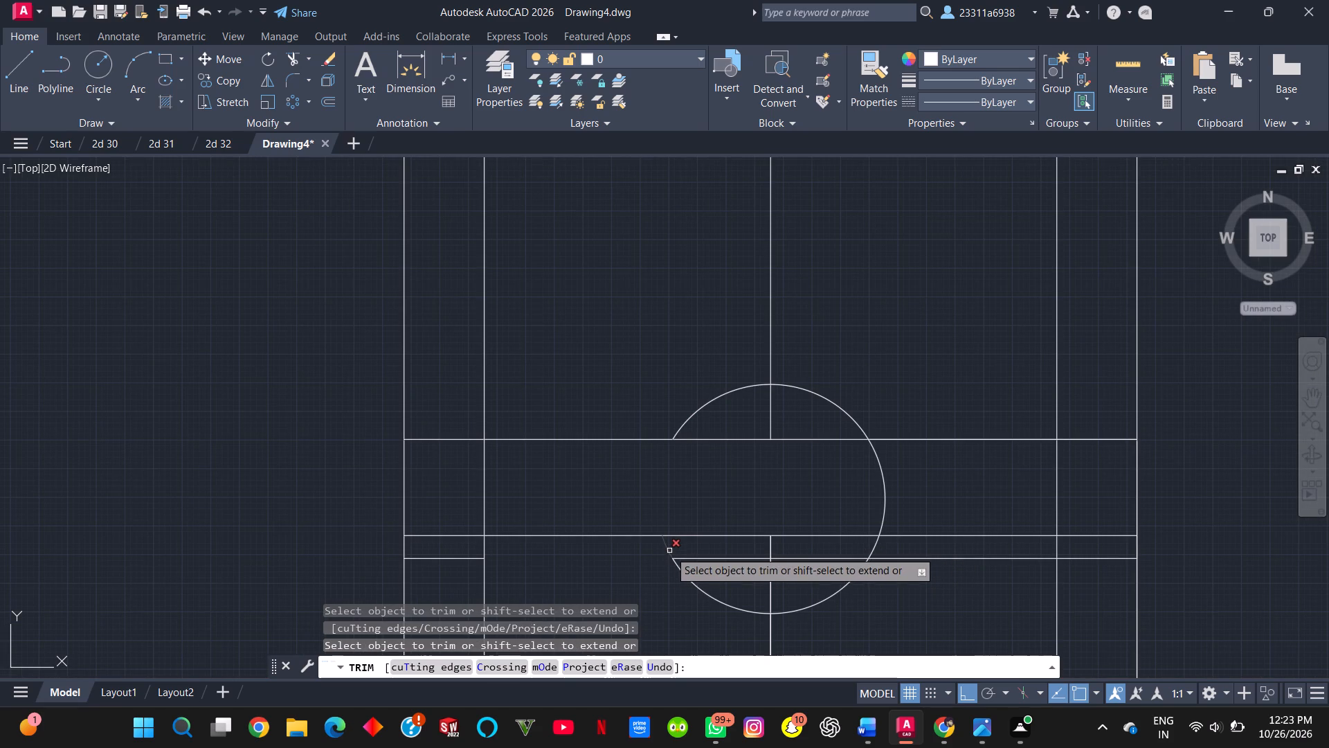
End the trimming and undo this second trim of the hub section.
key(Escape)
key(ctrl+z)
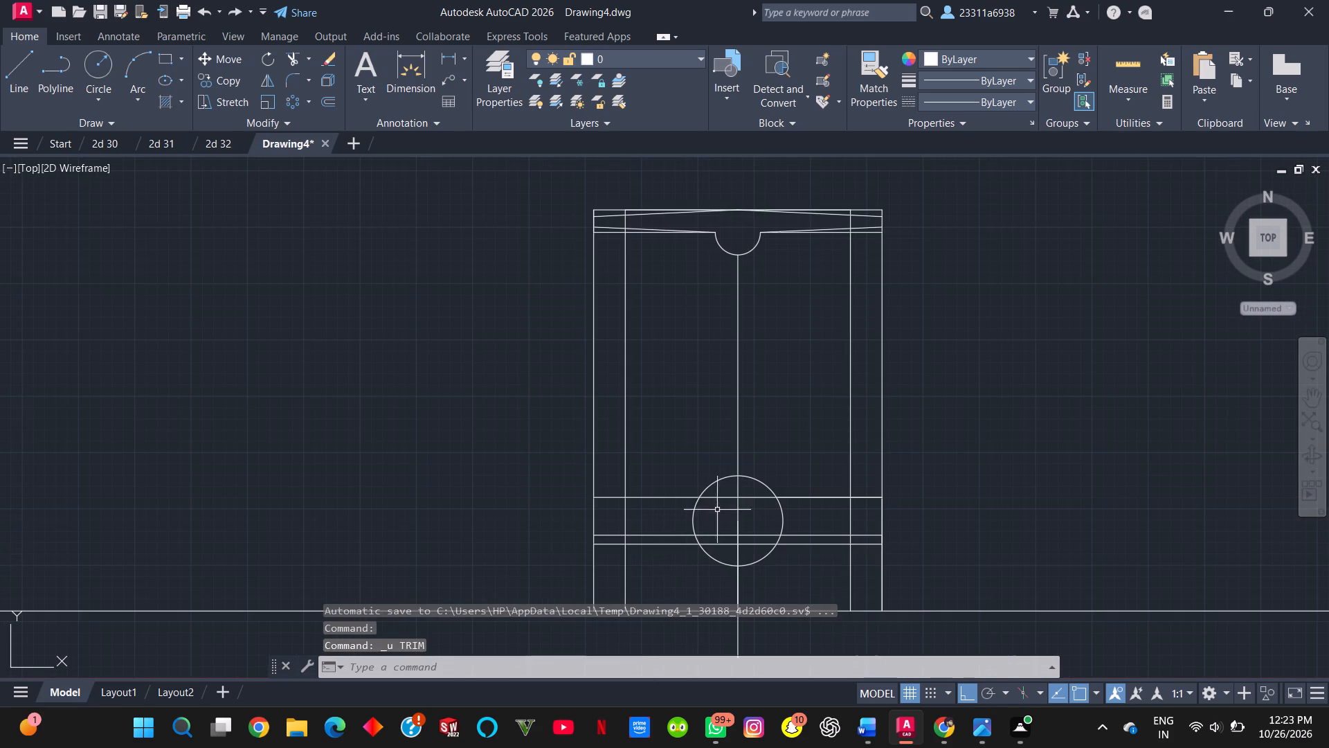
Trim the inner vertical lines, centre line and circle sides between the upper hub line and the upper of the two lower lines.
text(tr)
click(803, 519)
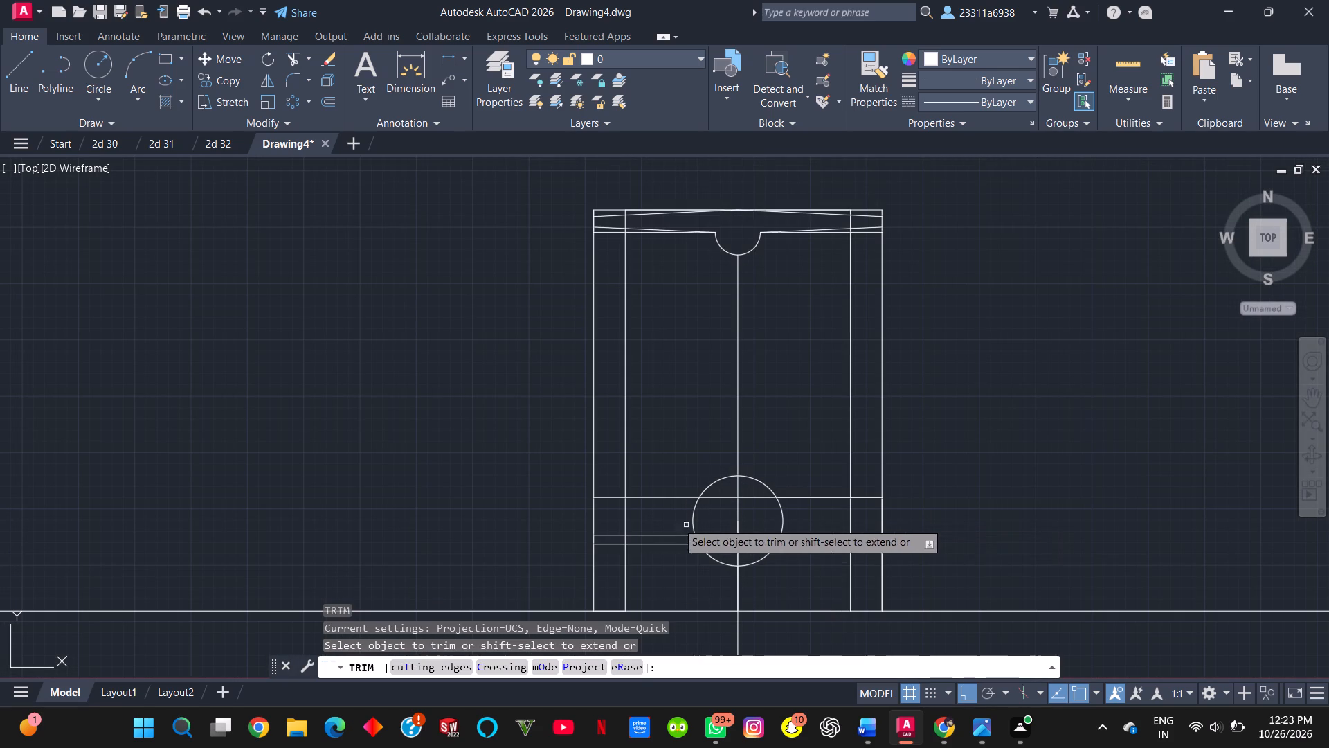
drag(616, 519, 776, 512)
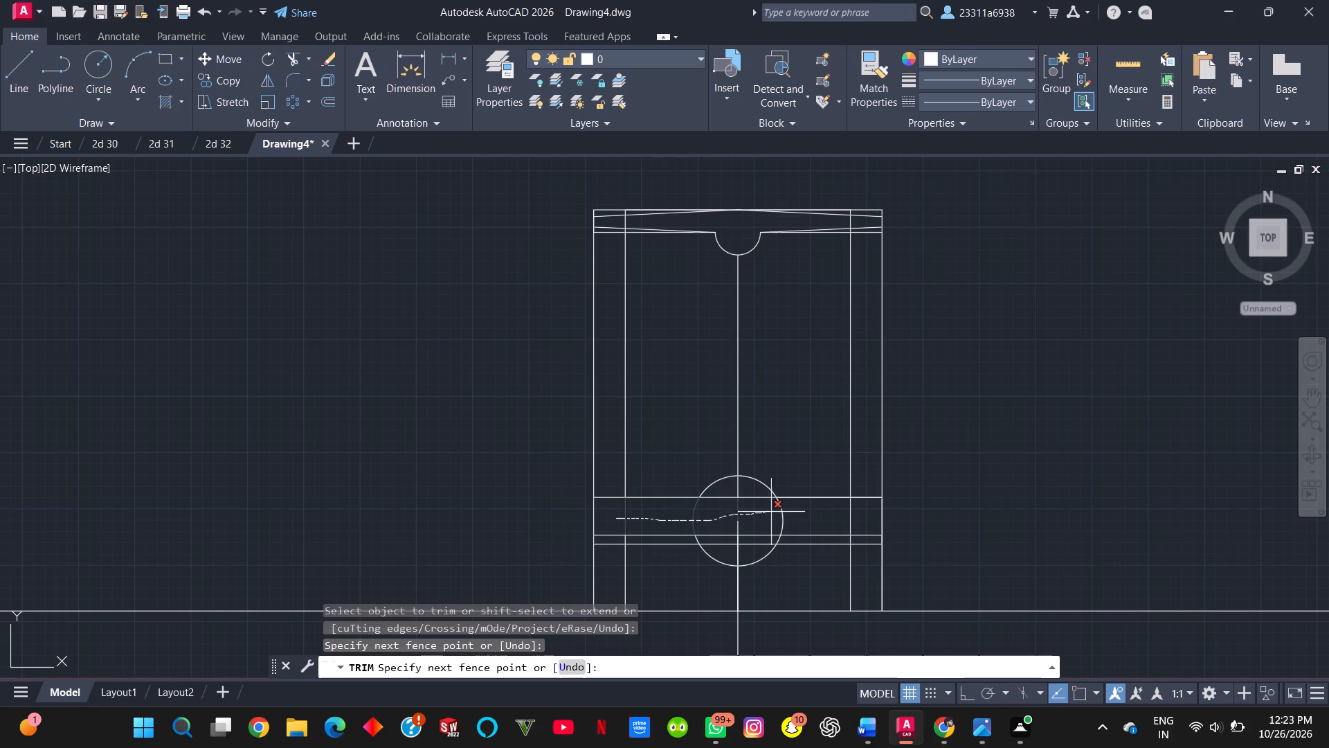
drag(776, 512, 862, 515)
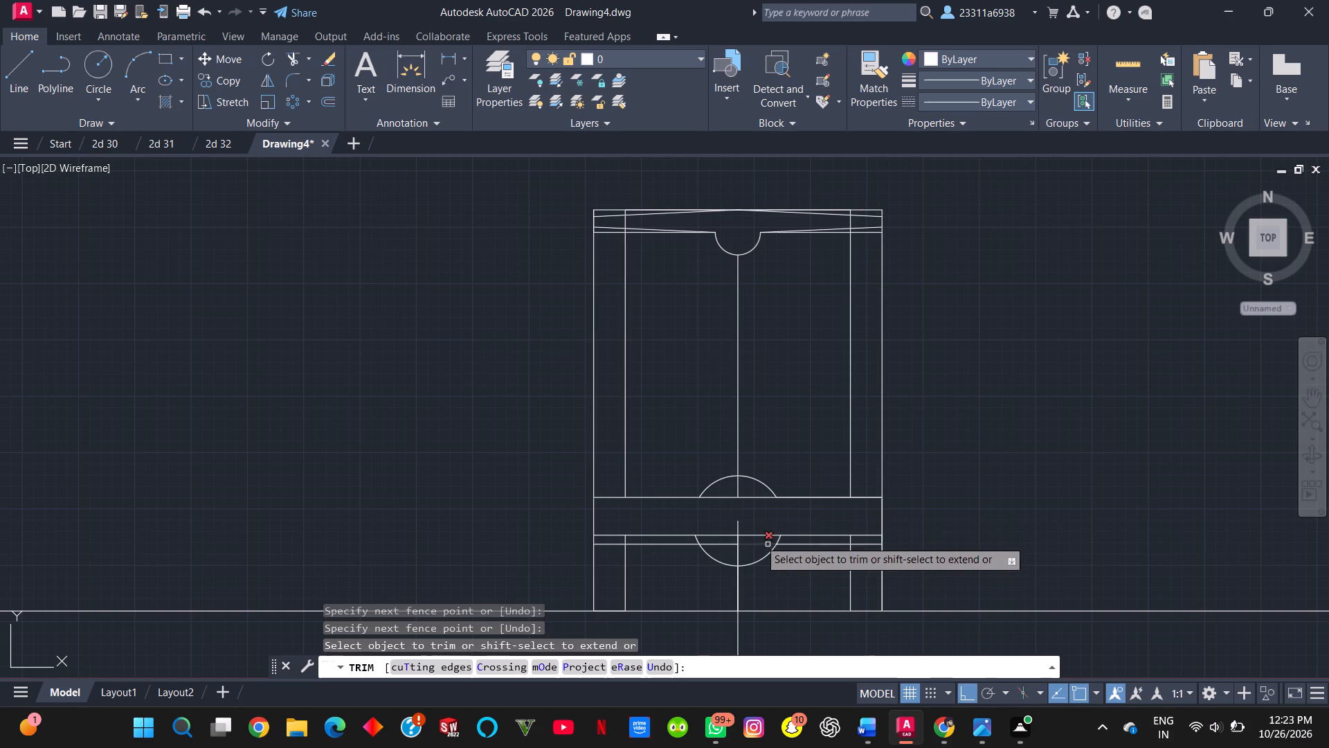
click(737, 528)
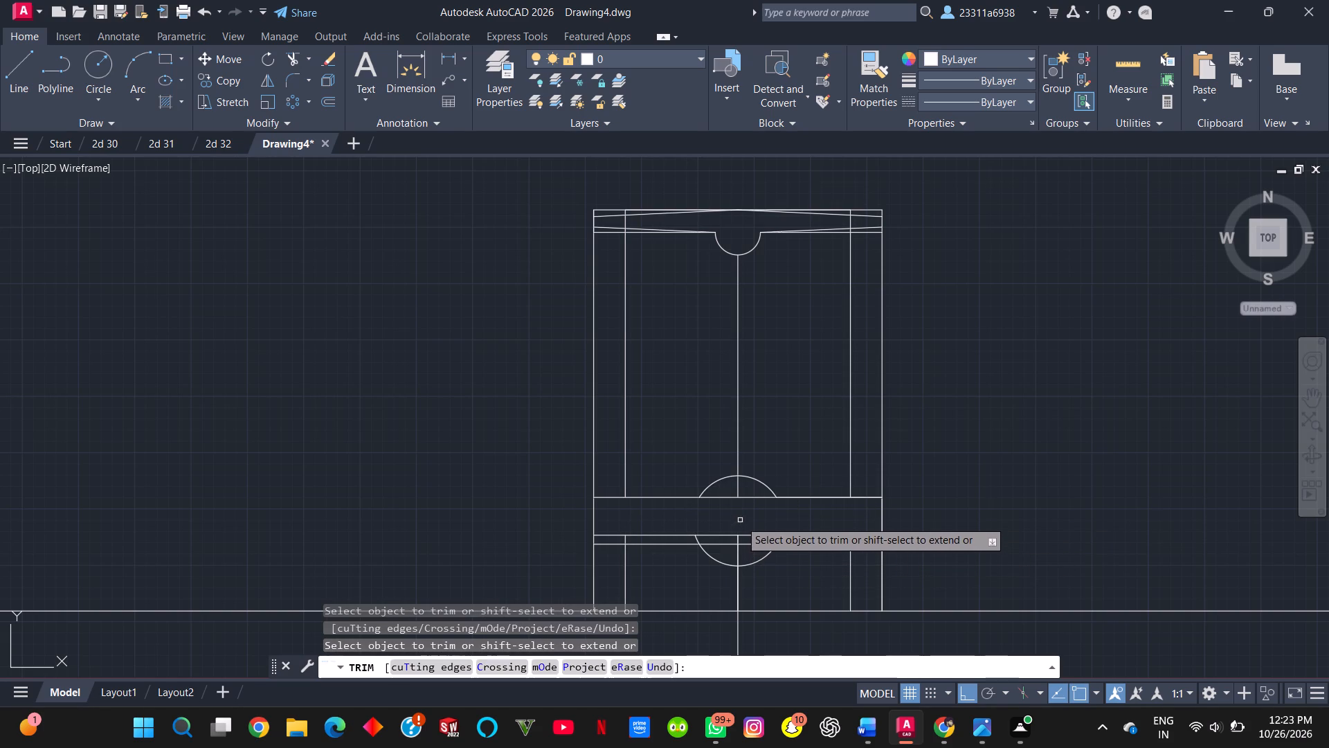
Trim the centre line and the hub line segment enclosed by the circle's upper arc.
click(737, 489)
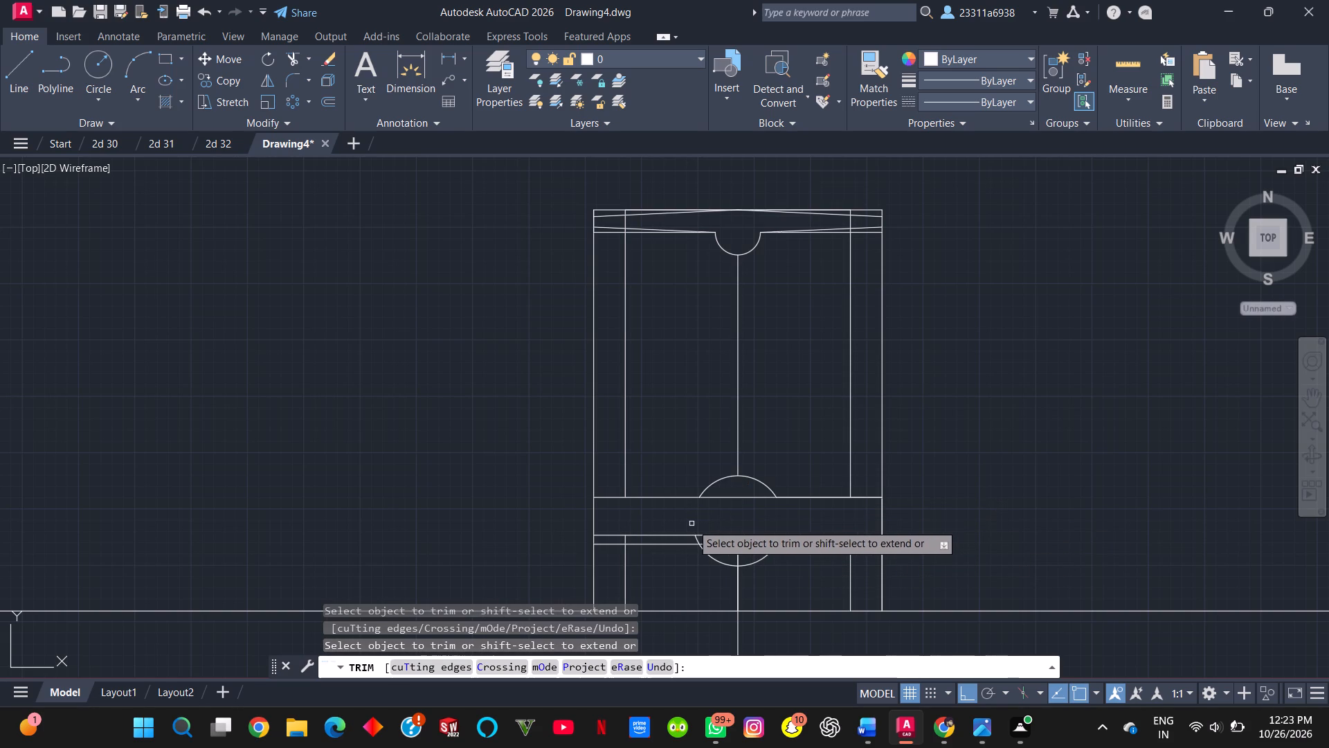
click(730, 497)
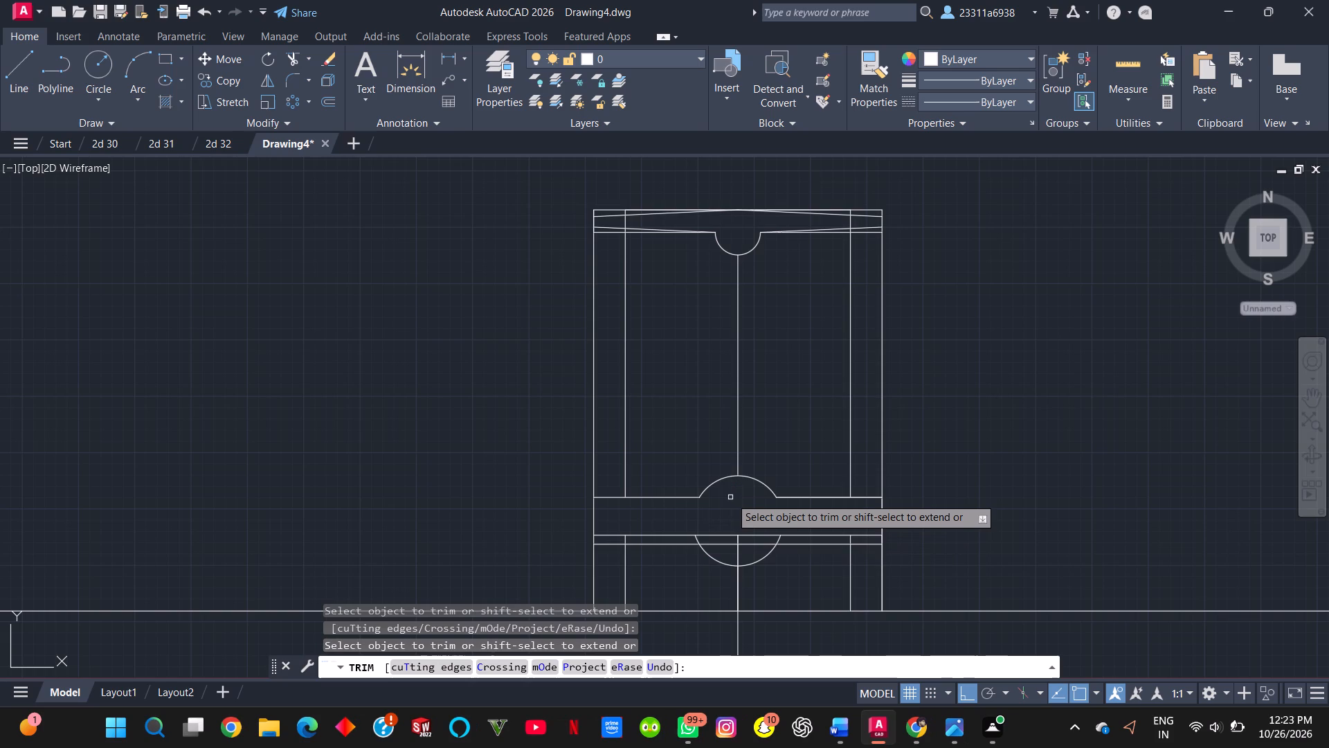
Trim the inner vertical lines, circle sides and centre line between the two lower hub lines, plus the circle's arc beneath them.
click(624, 539)
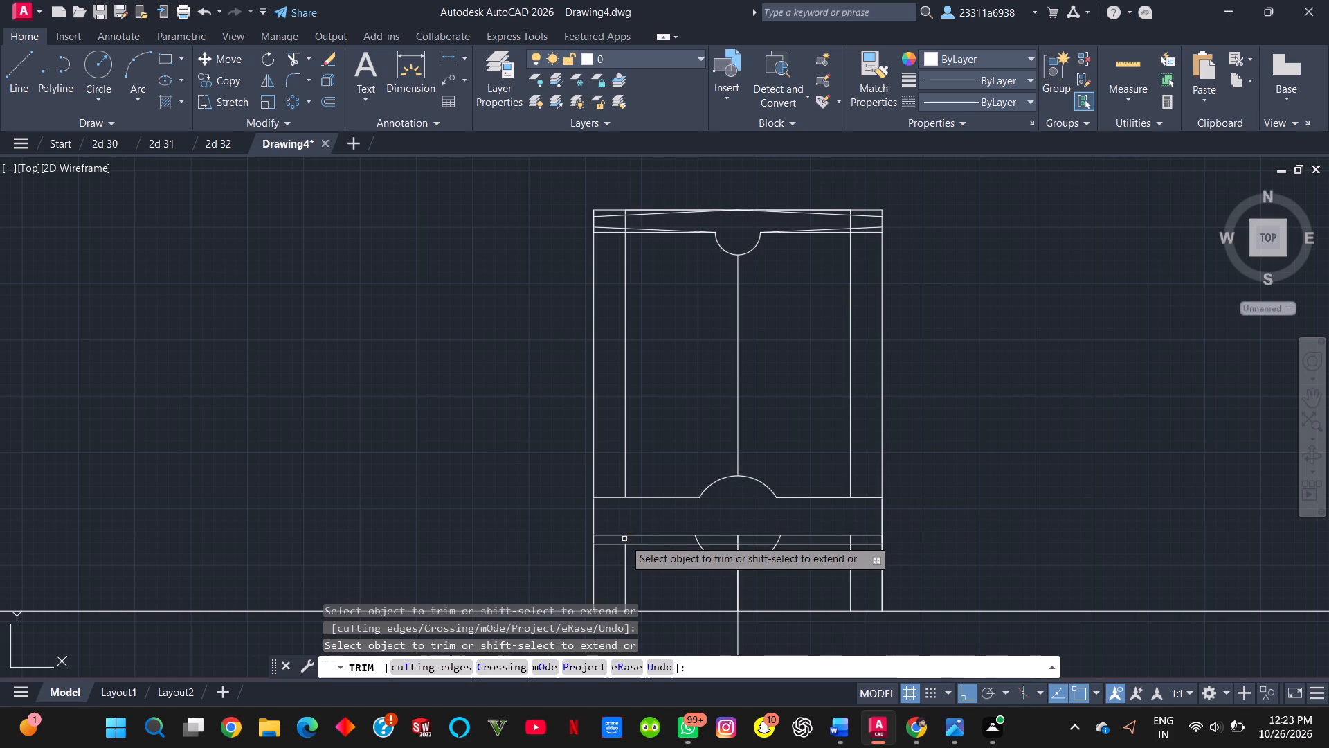
scroll(697, 541, up, 2)
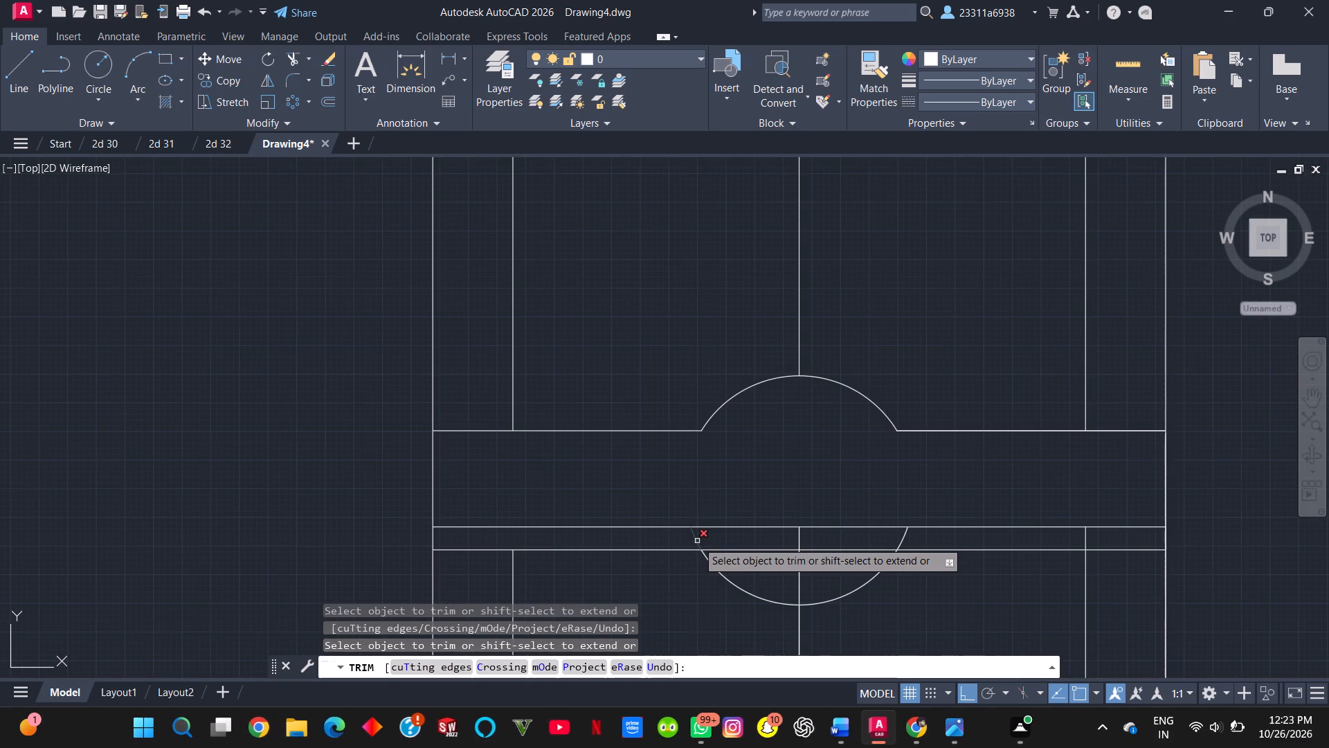
click(697, 541)
click(798, 544)
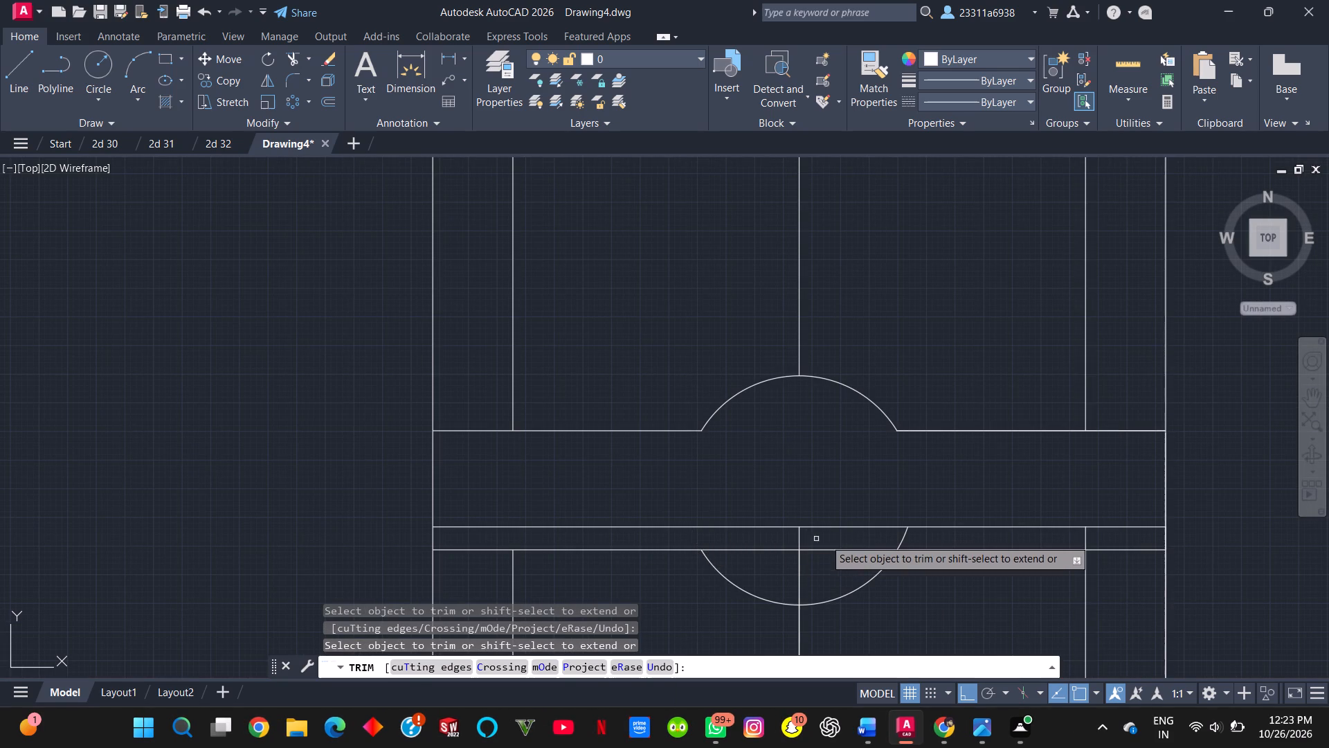
click(903, 541)
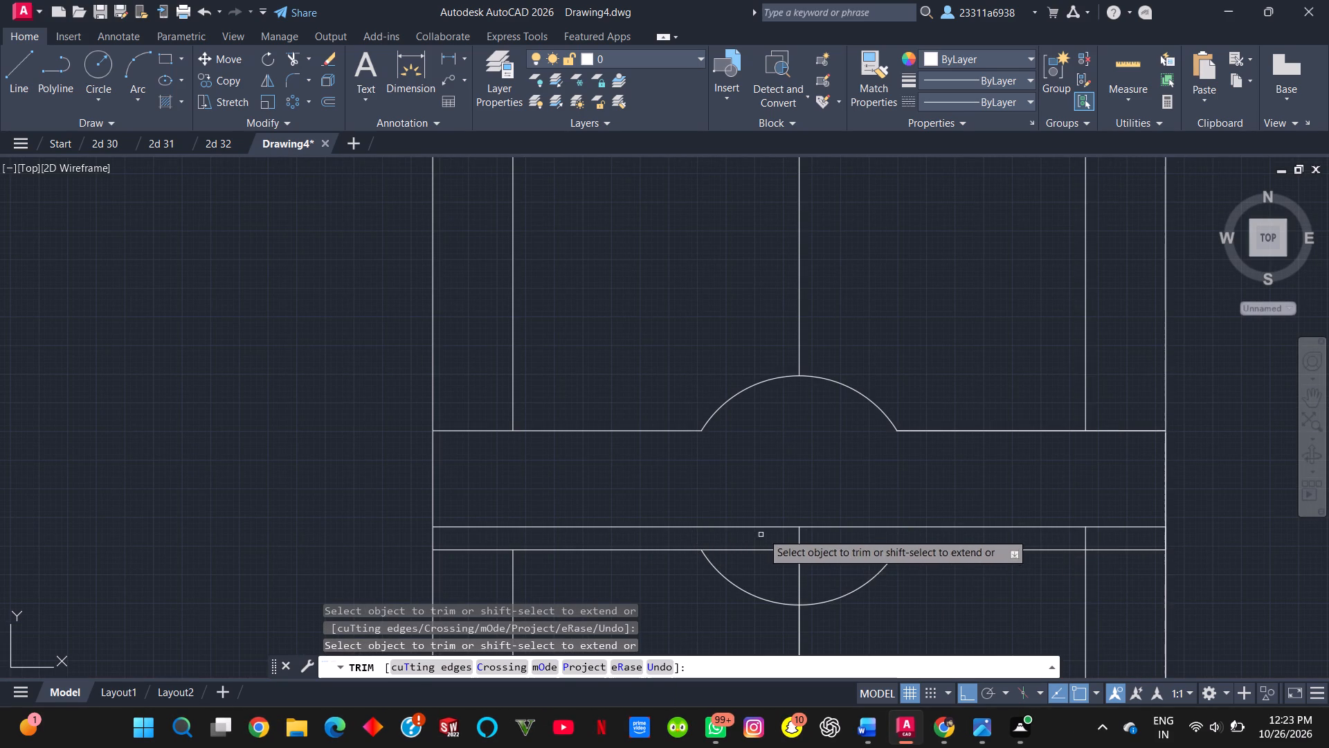
click(799, 540)
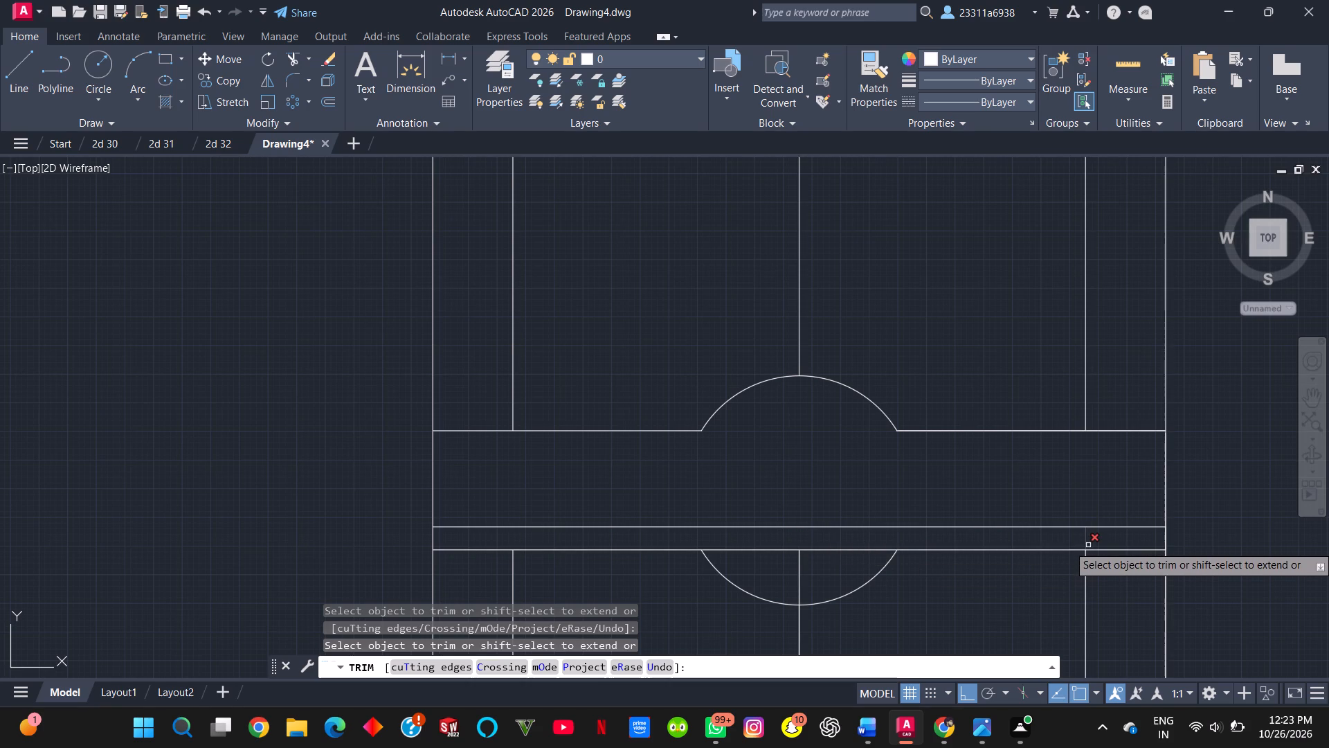
click(1088, 545)
click(871, 582)
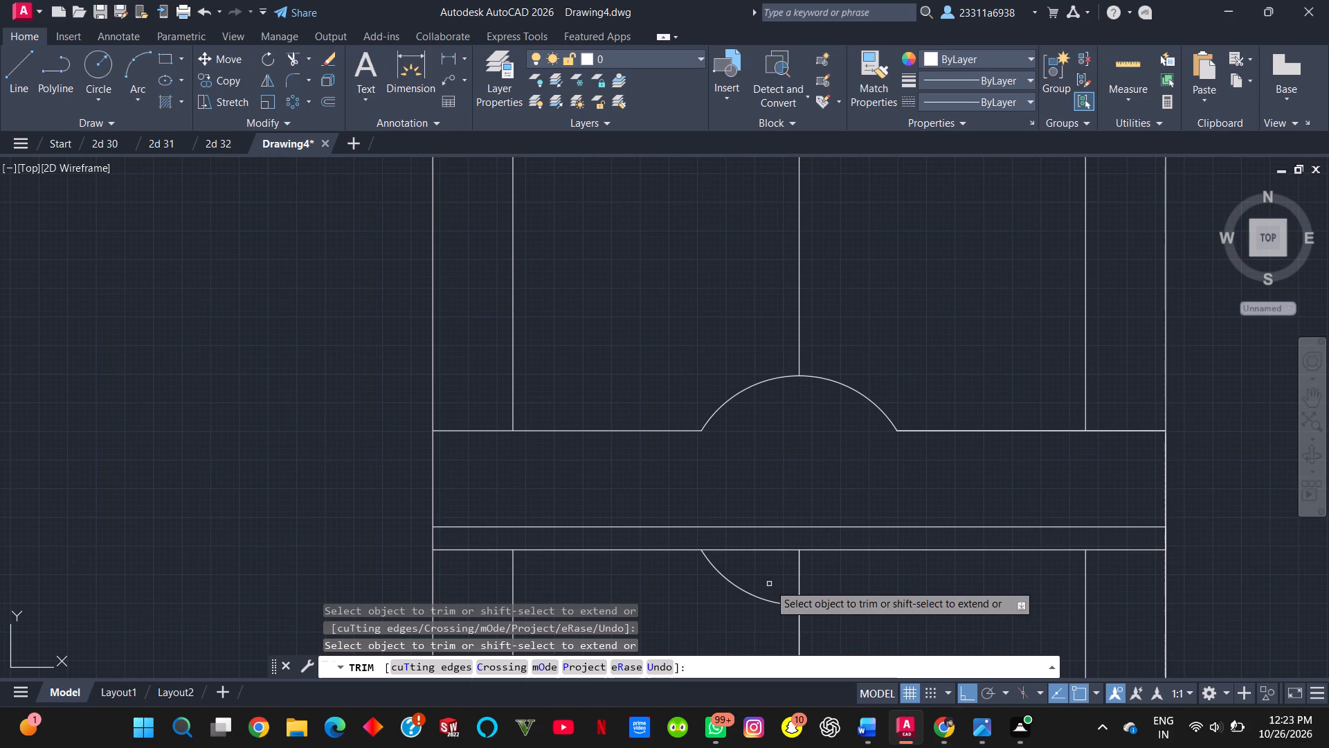
click(750, 593)
Trim the inner vertical lines and centre line below the hub lines, including the centre line's end beyond the long horizontal axis line.
scroll(750, 593, down, 2)
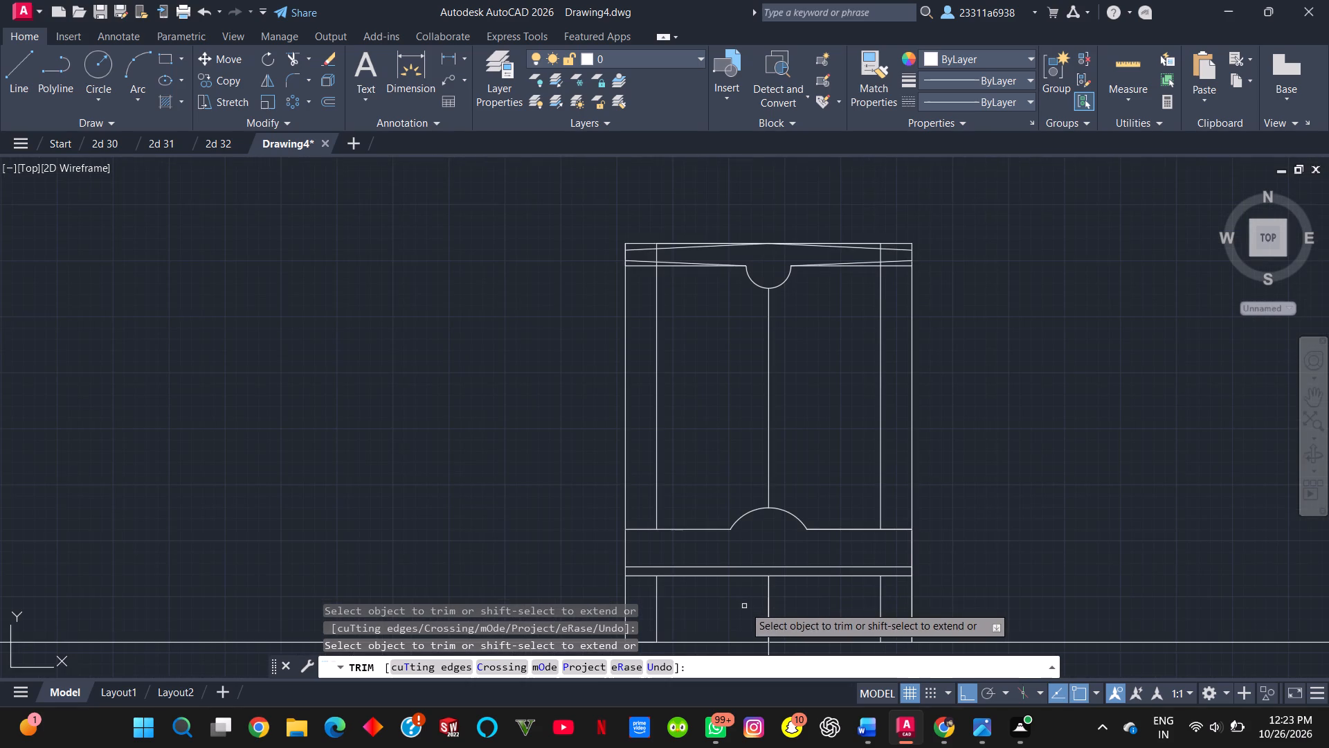
middle_drag(744, 606, 744, 549)
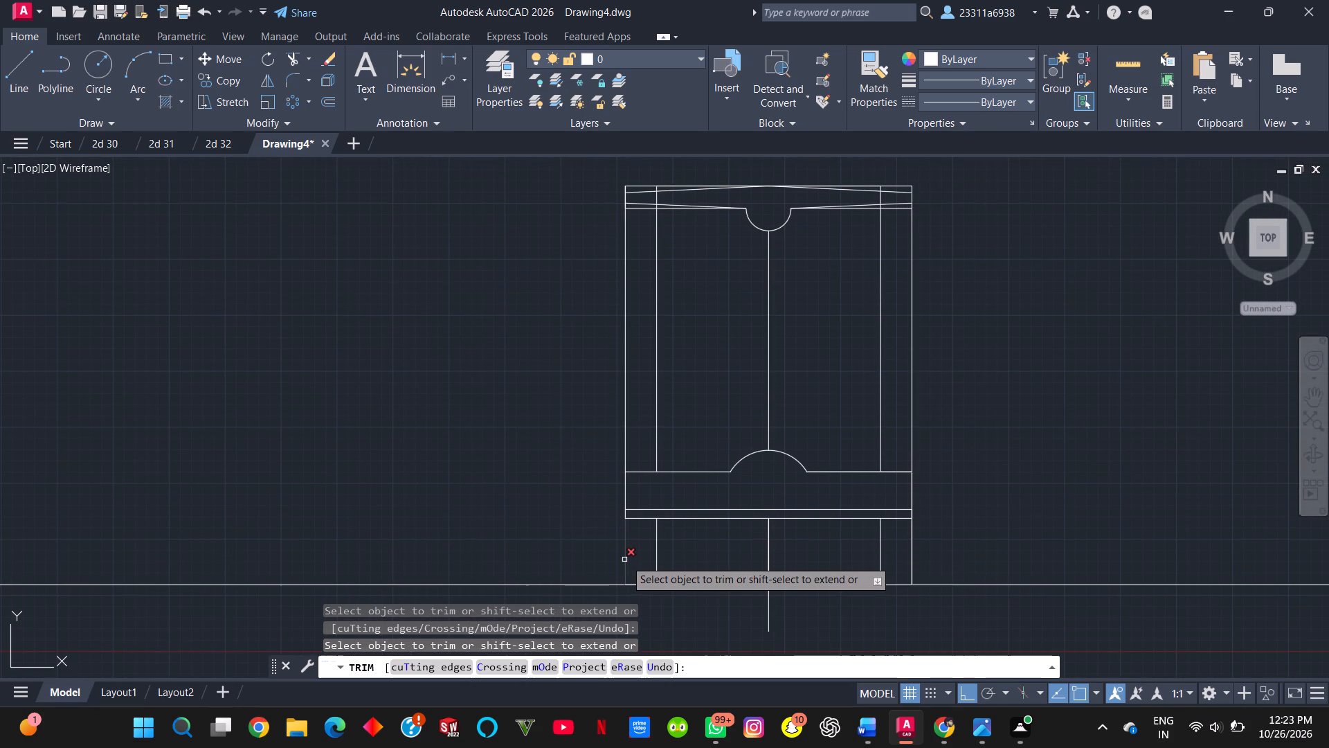
drag(640, 551, 889, 546)
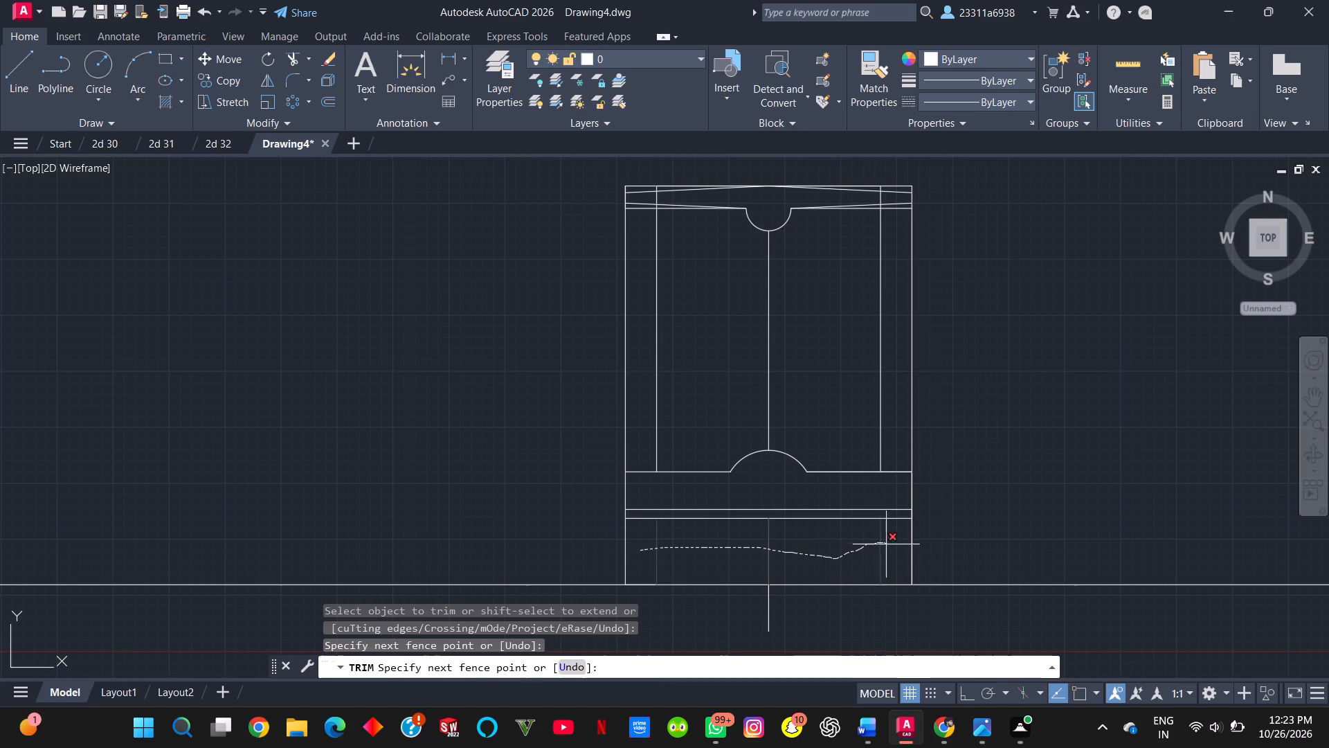
drag(889, 546, 898, 551)
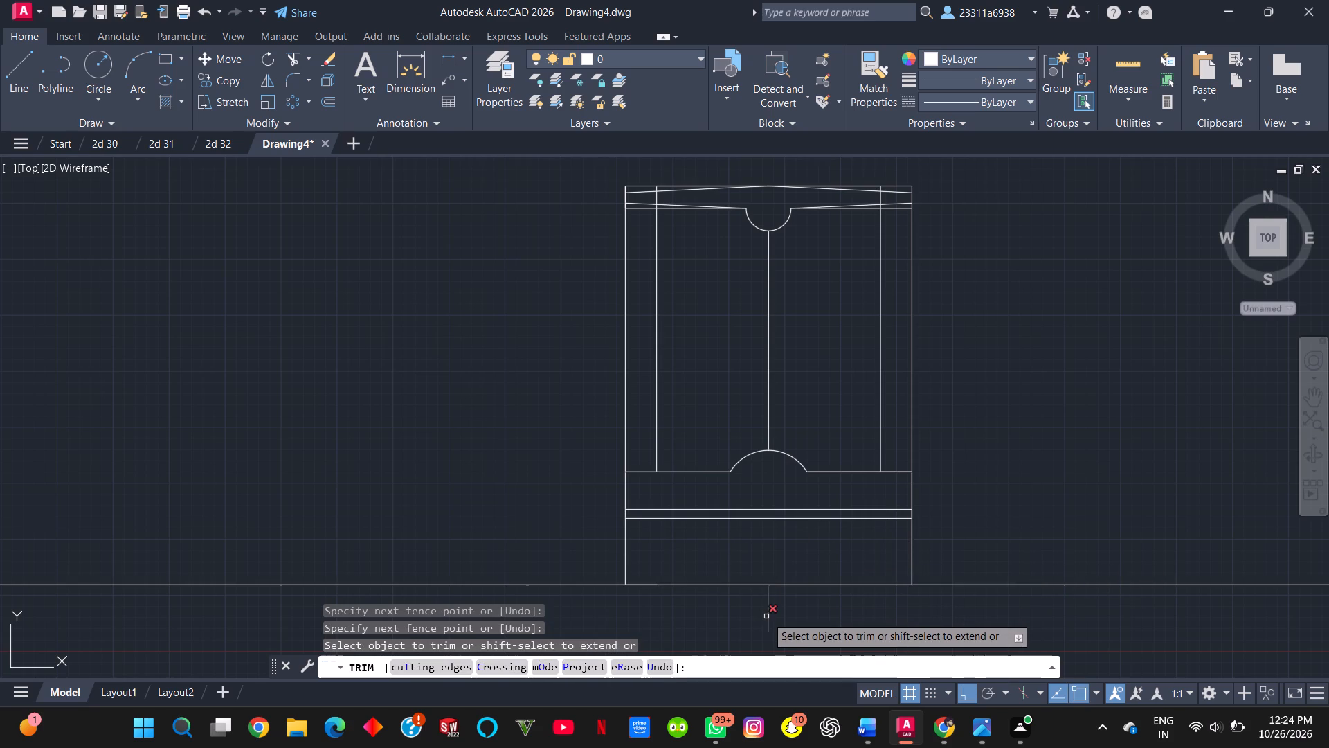
click(766, 616)
Trim the rim's straight horizontal line beside the small arc and the inner verticals above the upper sloped lines, on both sides.
scroll(658, 289, up, 2)
middle_drag(668, 235, 668, 237)
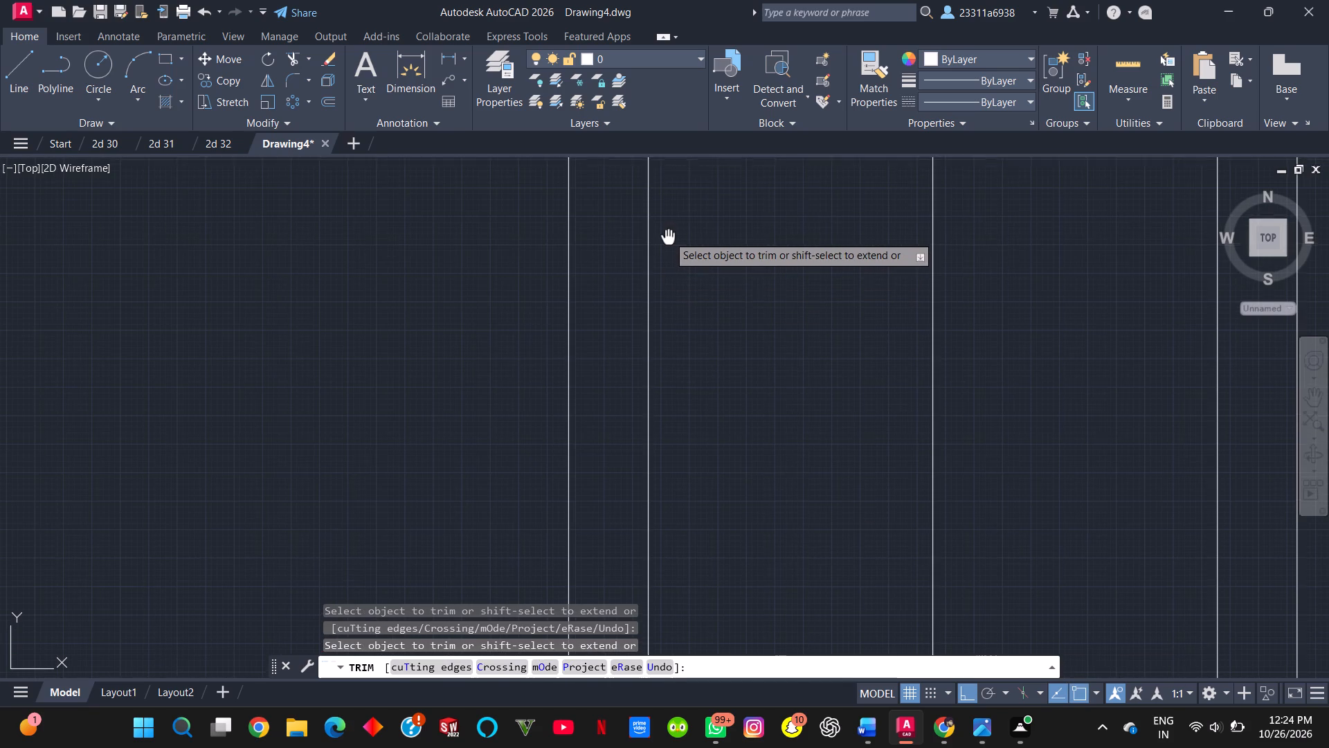
middle_drag(668, 237, 676, 569)
click(624, 419)
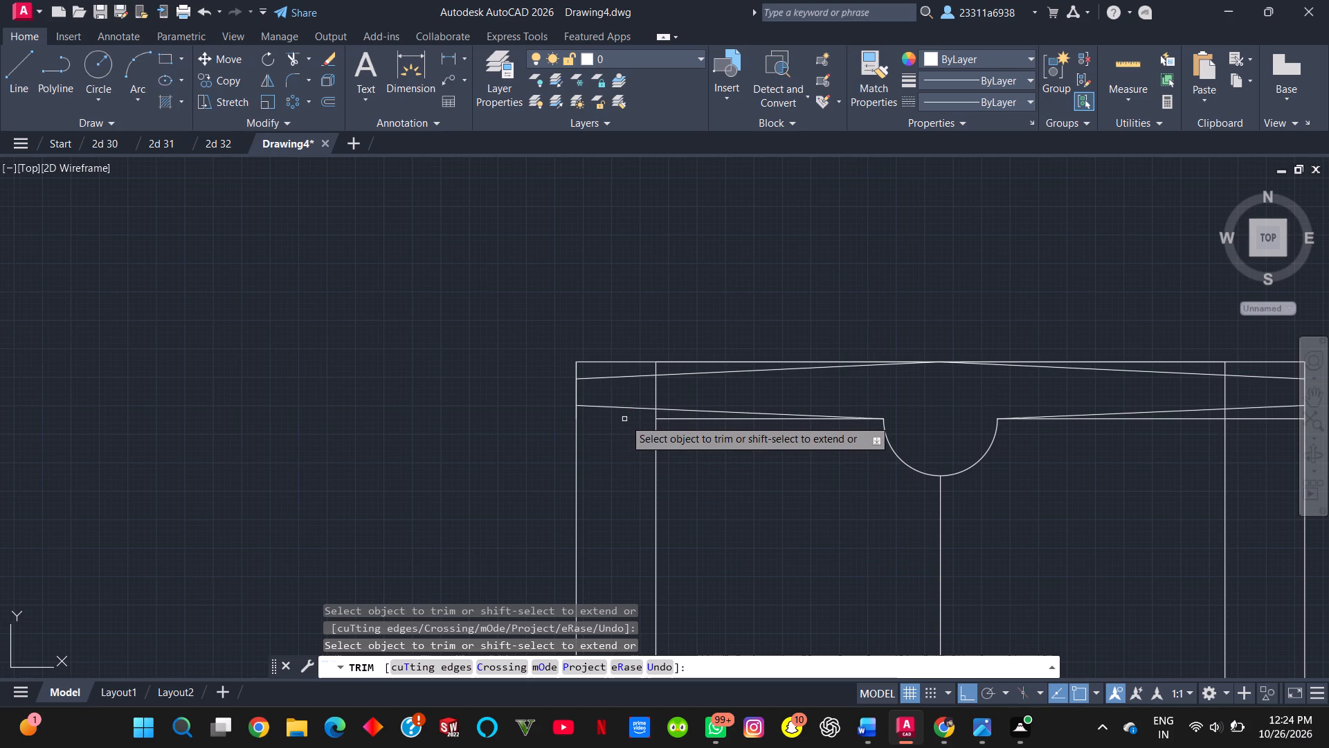
click(693, 420)
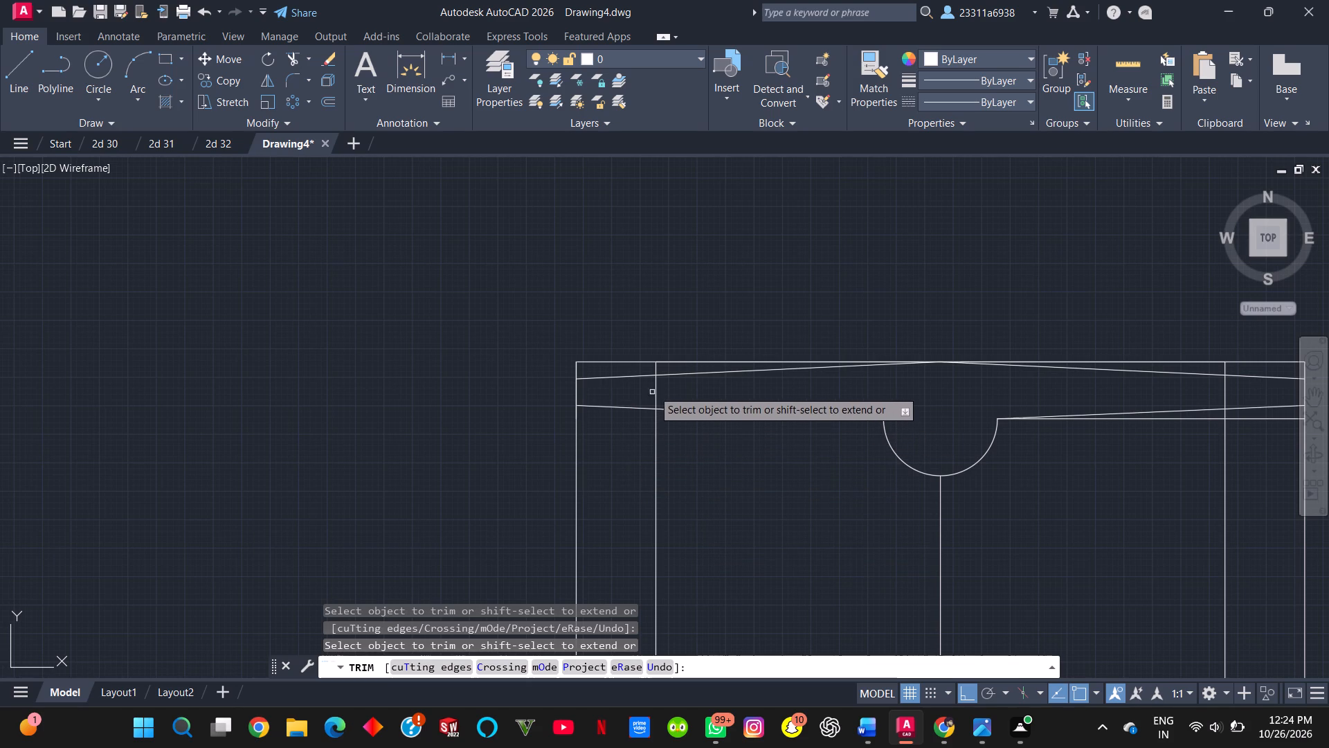
click(655, 372)
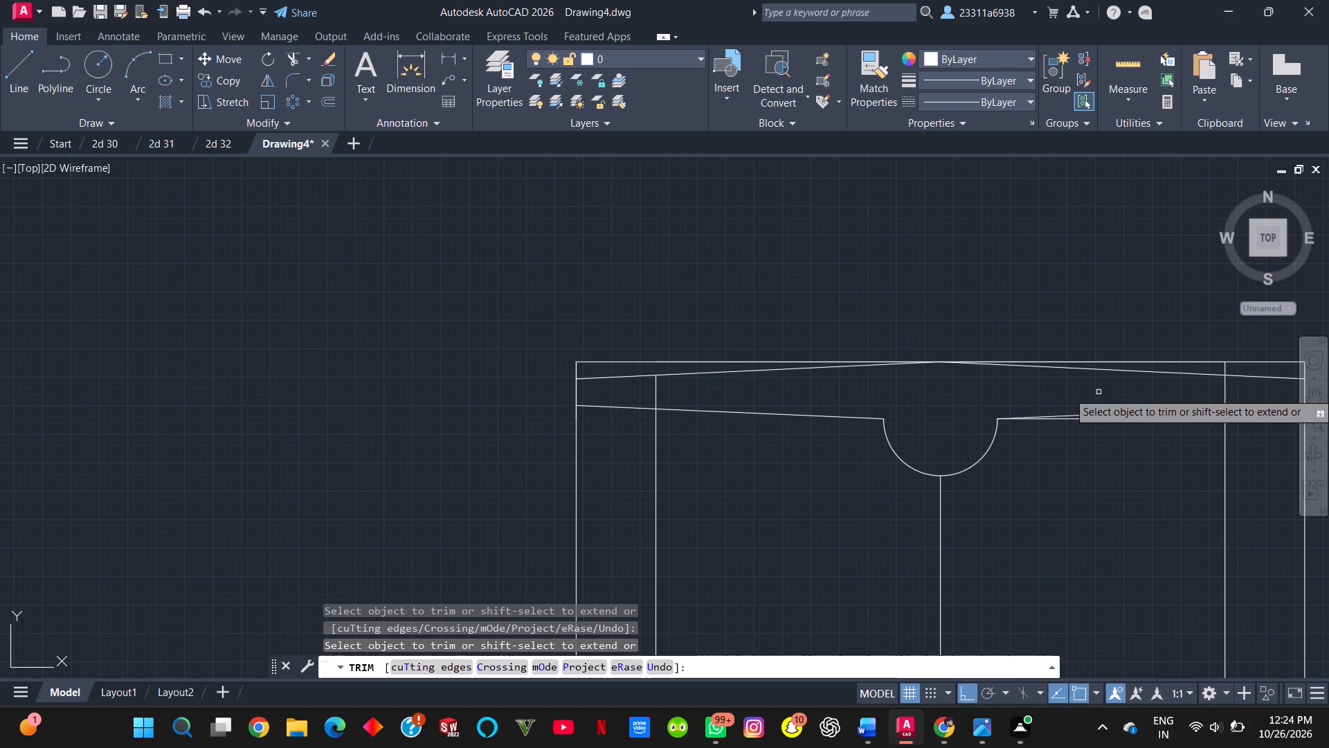
middle_drag(1099, 392, 687, 429)
click(838, 457)
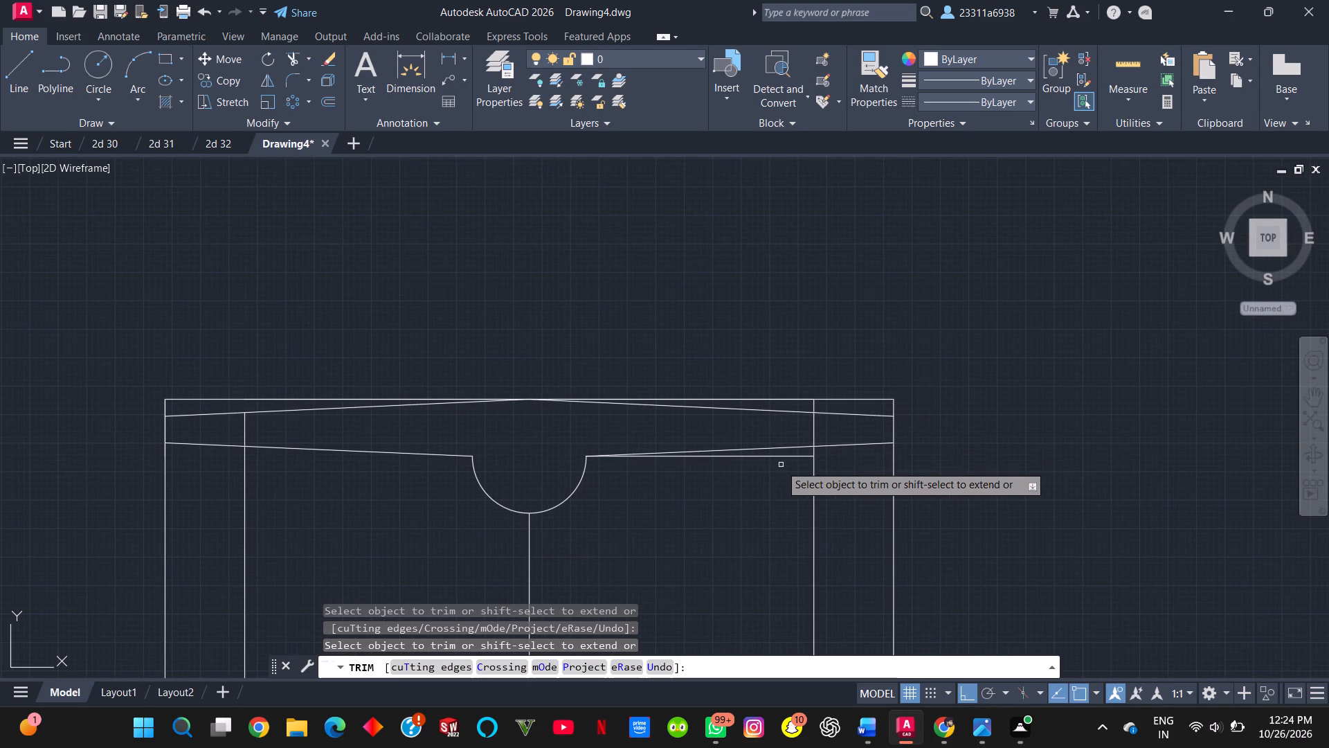
click(770, 458)
click(812, 408)
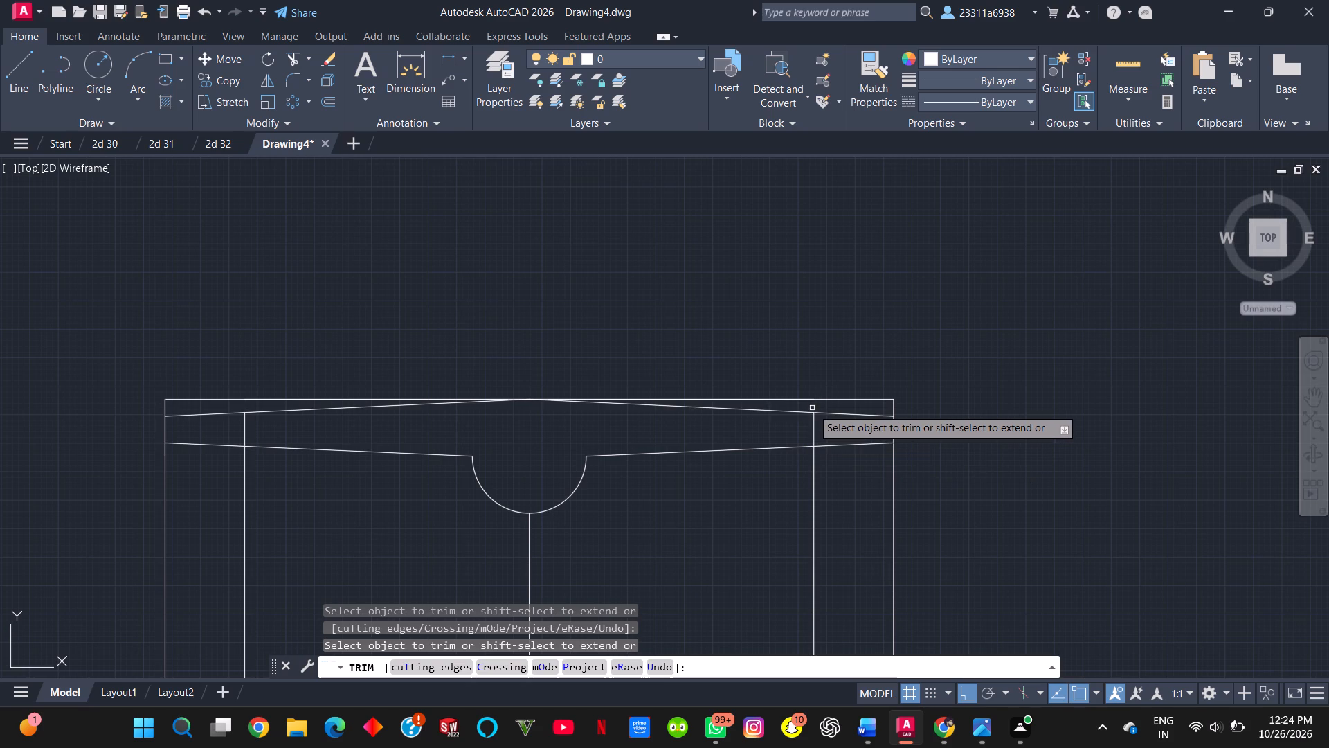
key(Escape)
Delete the vertical centre line between the rim's small arc and the hub's upper arc.
scroll(779, 535, down, 2)
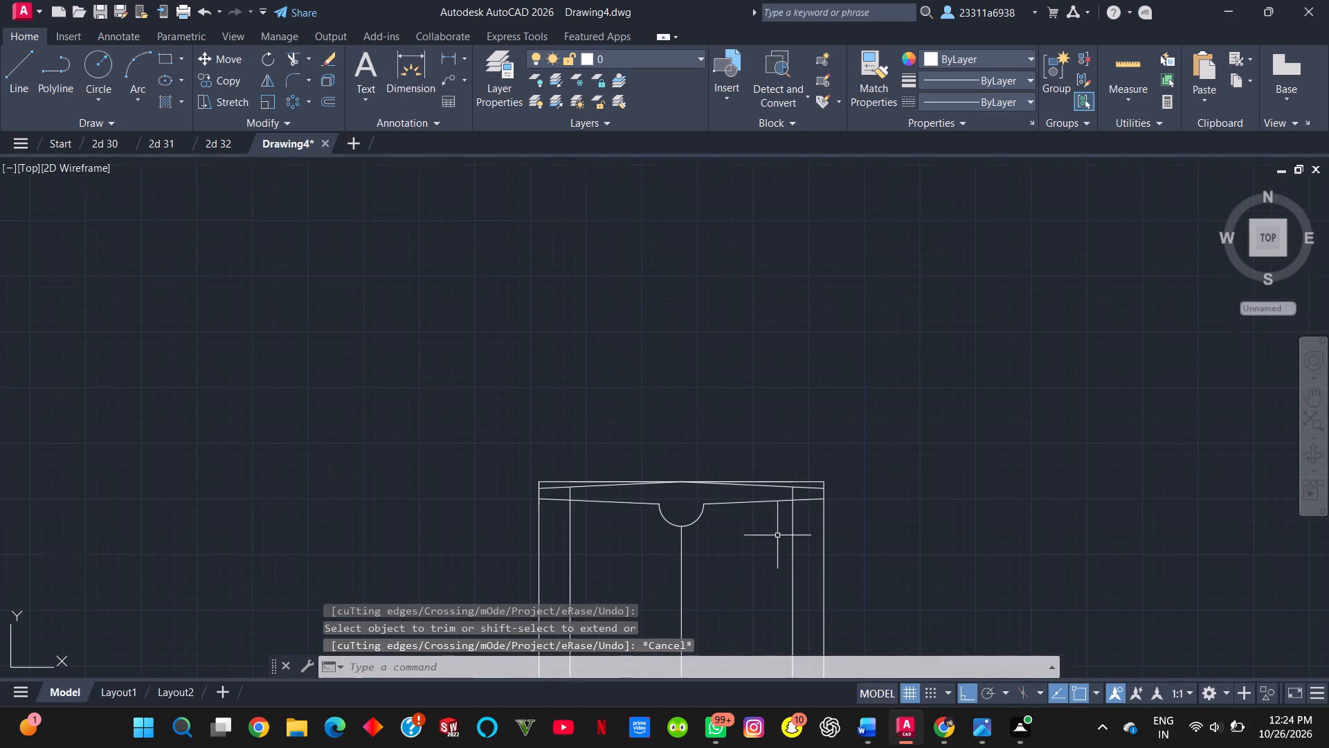
middle_drag(741, 566, 759, 411)
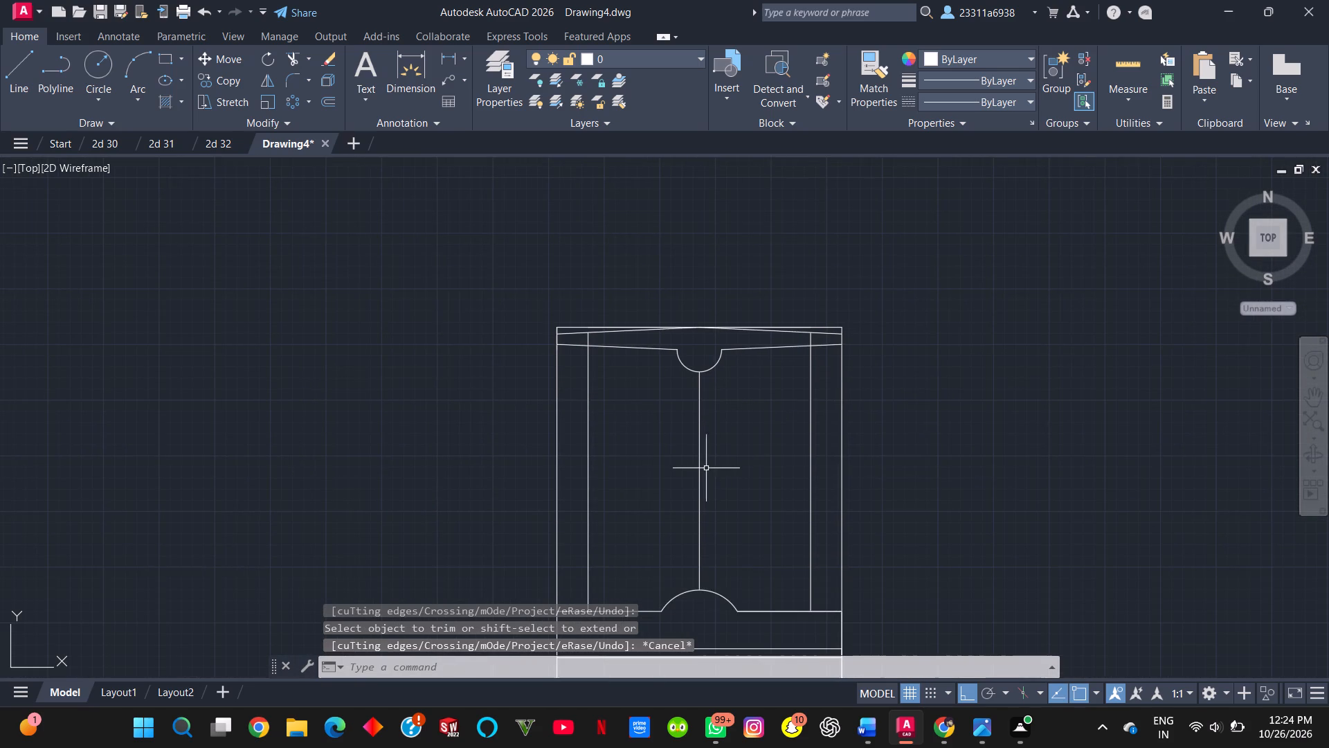
click(700, 470)
key(Delete)
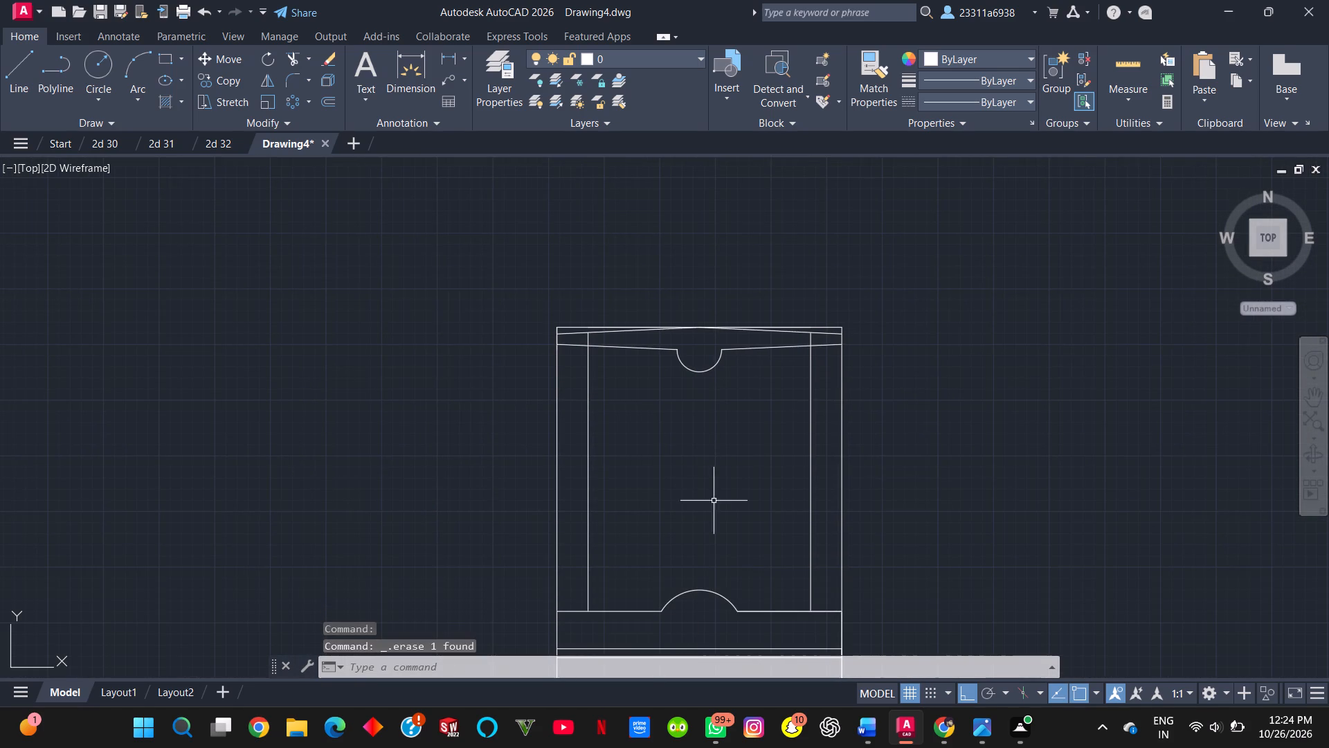
Mirror the whole upper half of the side view about the long horizontal axis line, keeping the source objects.
scroll(717, 511, up, 1)
scroll(717, 511, down, 2)
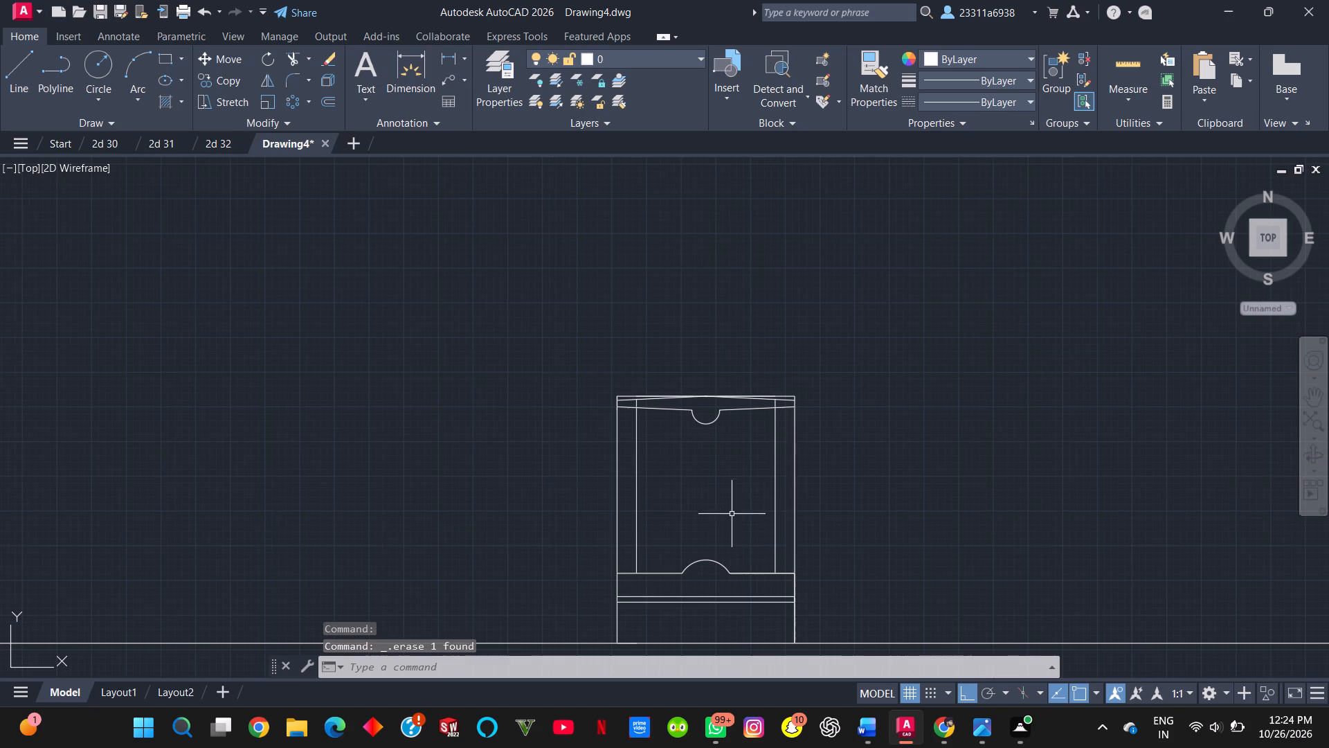
scroll(827, 594, down, 2)
scroll(828, 599, up, 2)
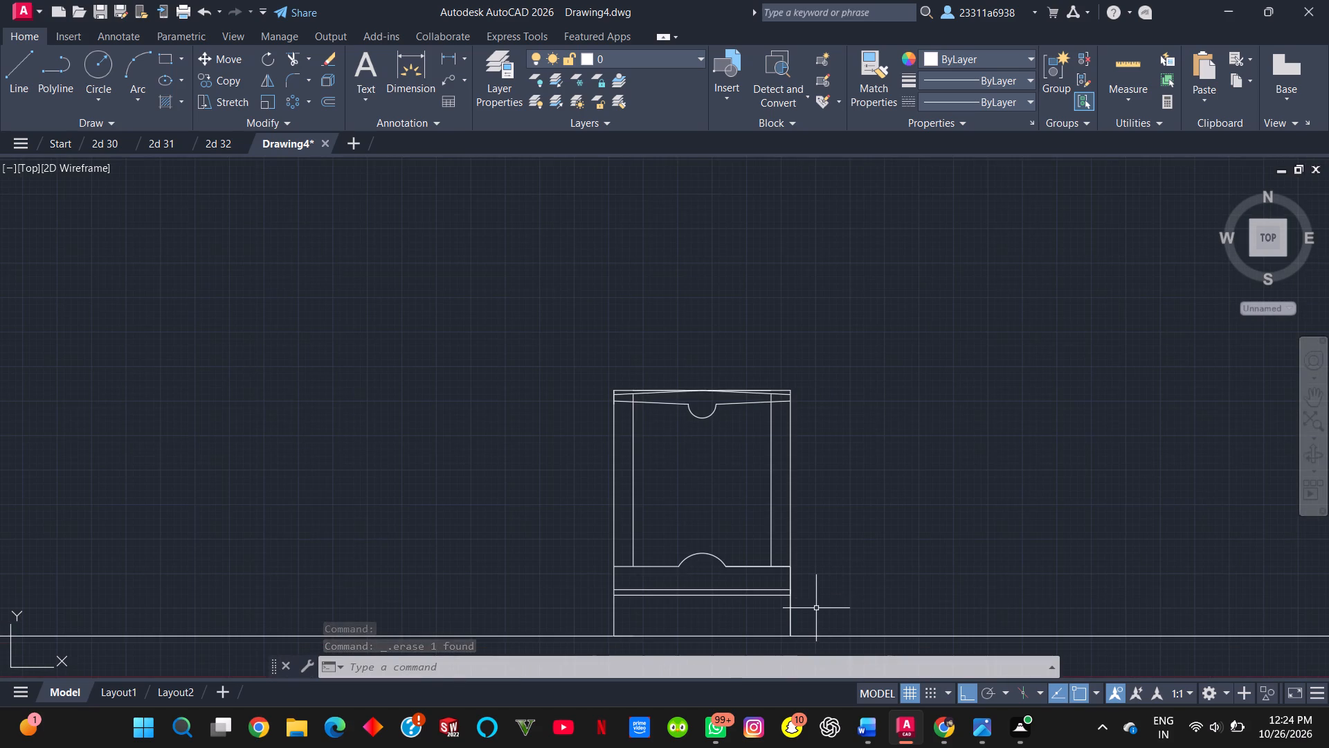
drag(816, 608, 841, 334)
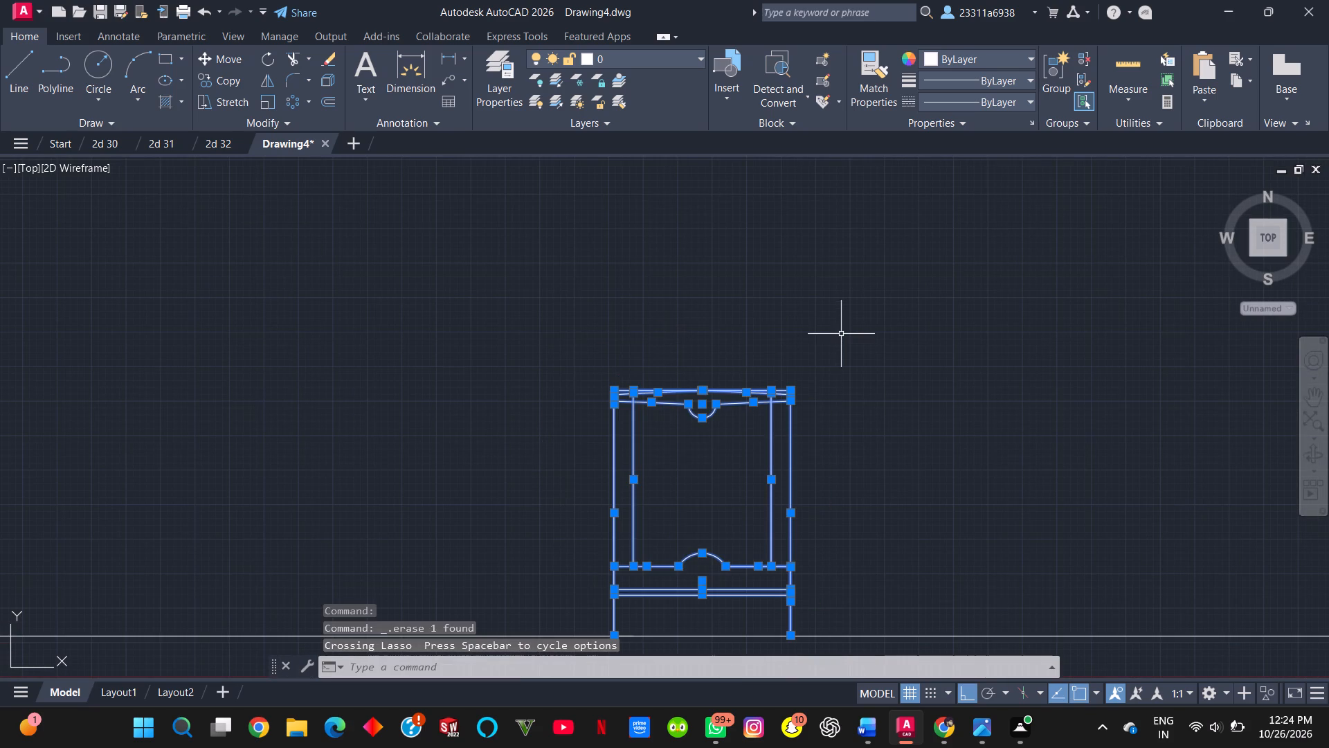
text(mi)
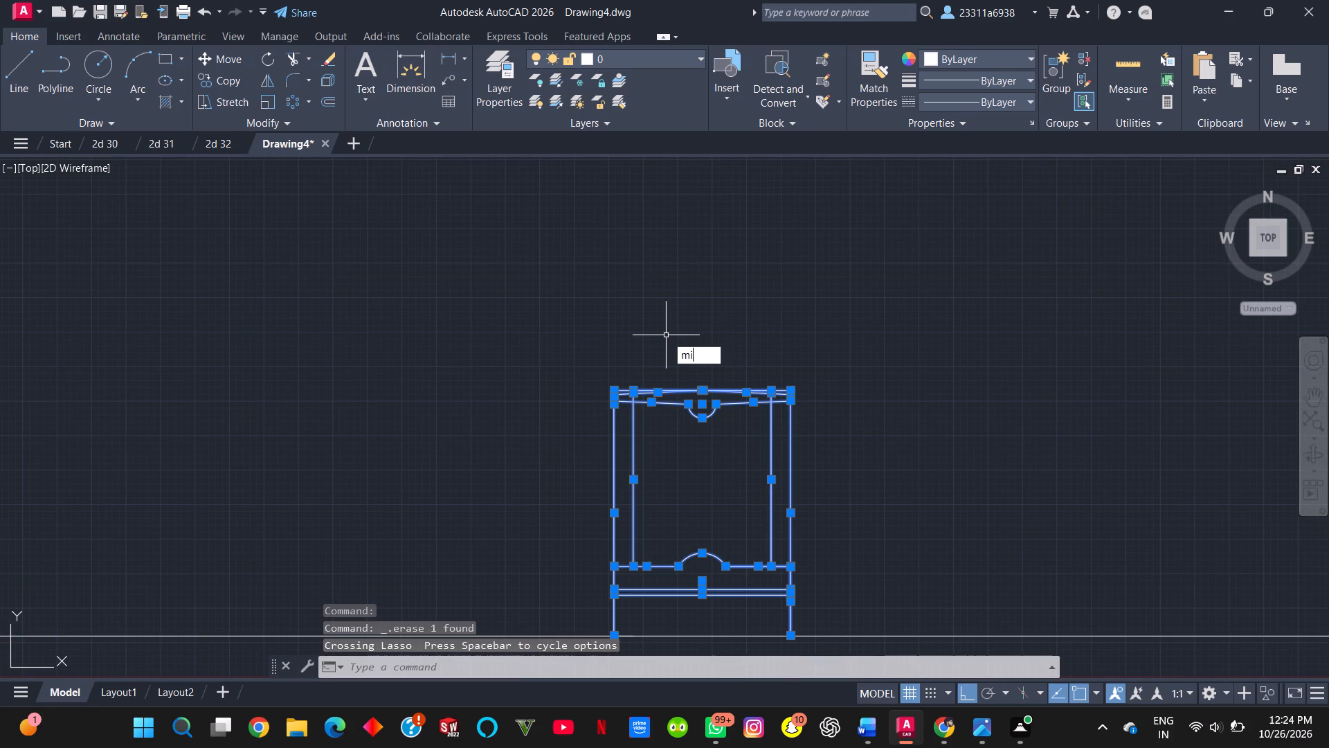
click(730, 377)
middle_drag(824, 485, 838, 341)
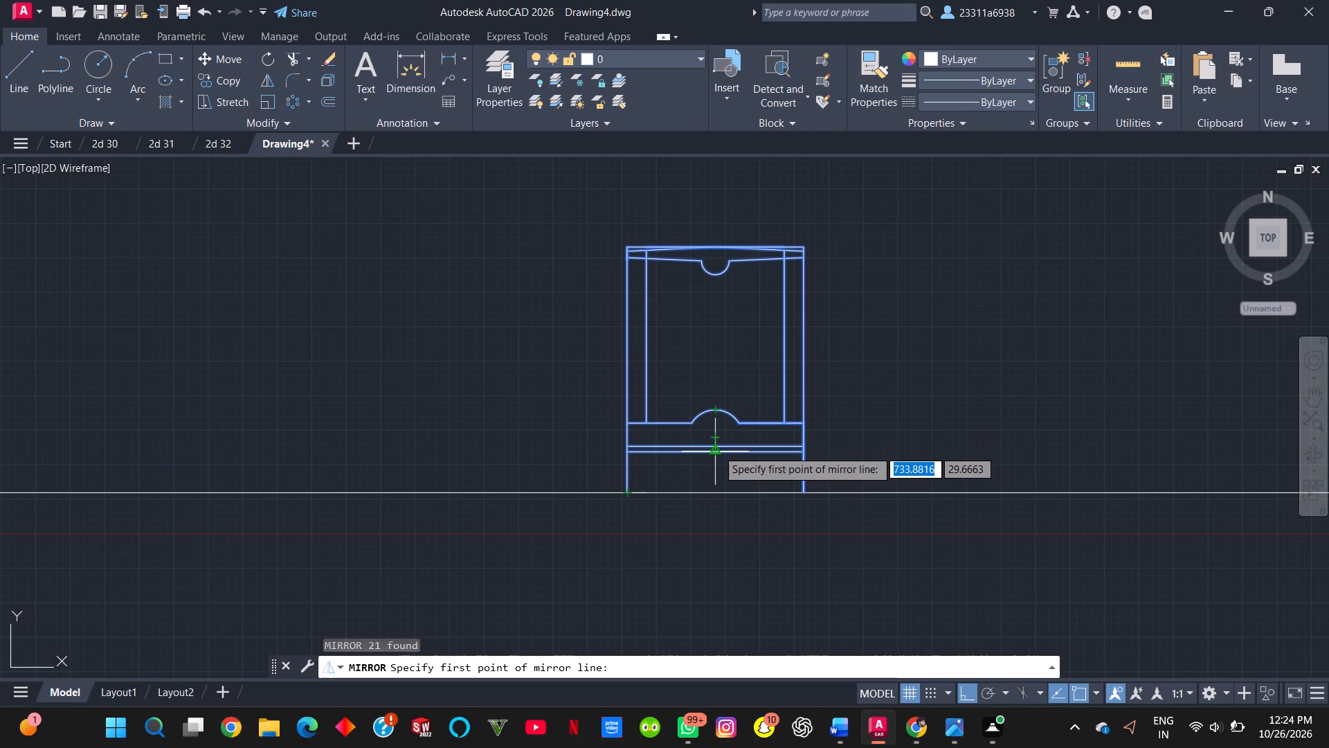
click(716, 488)
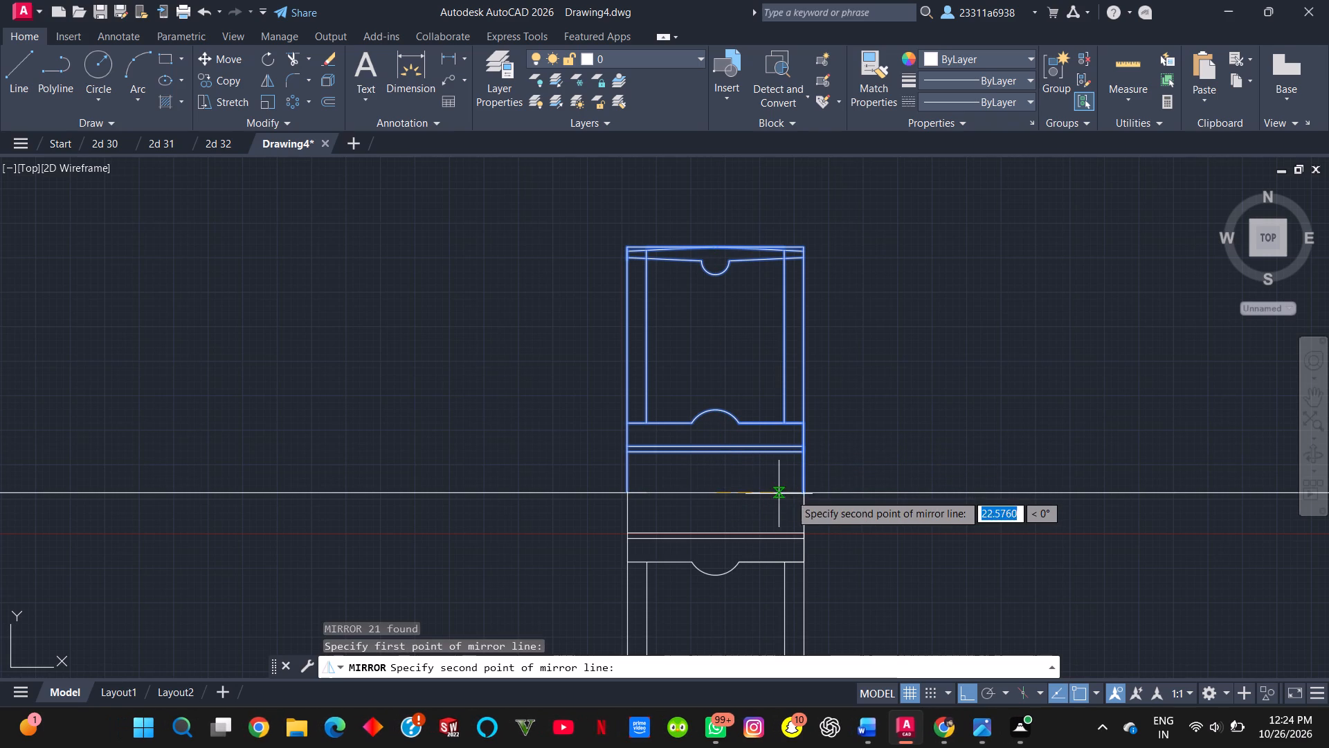
click(803, 492)
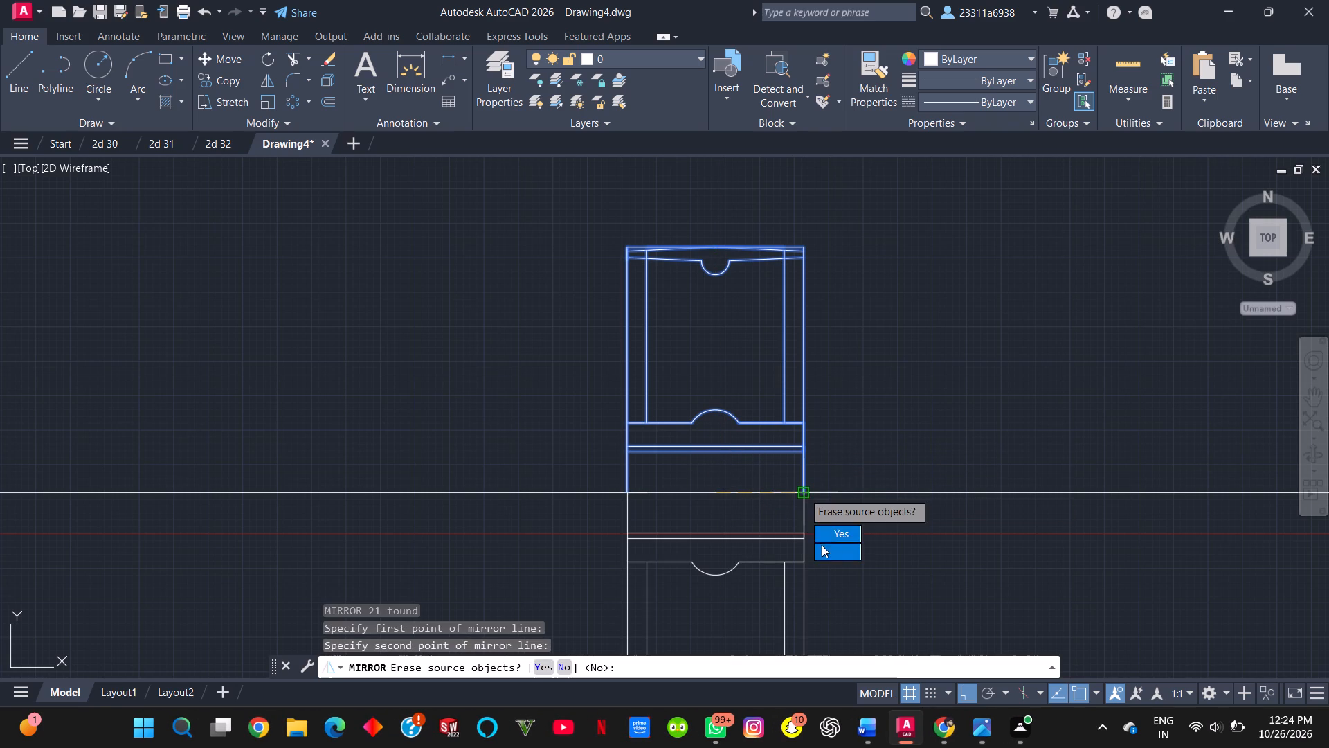
drag(828, 551, 803, 492)
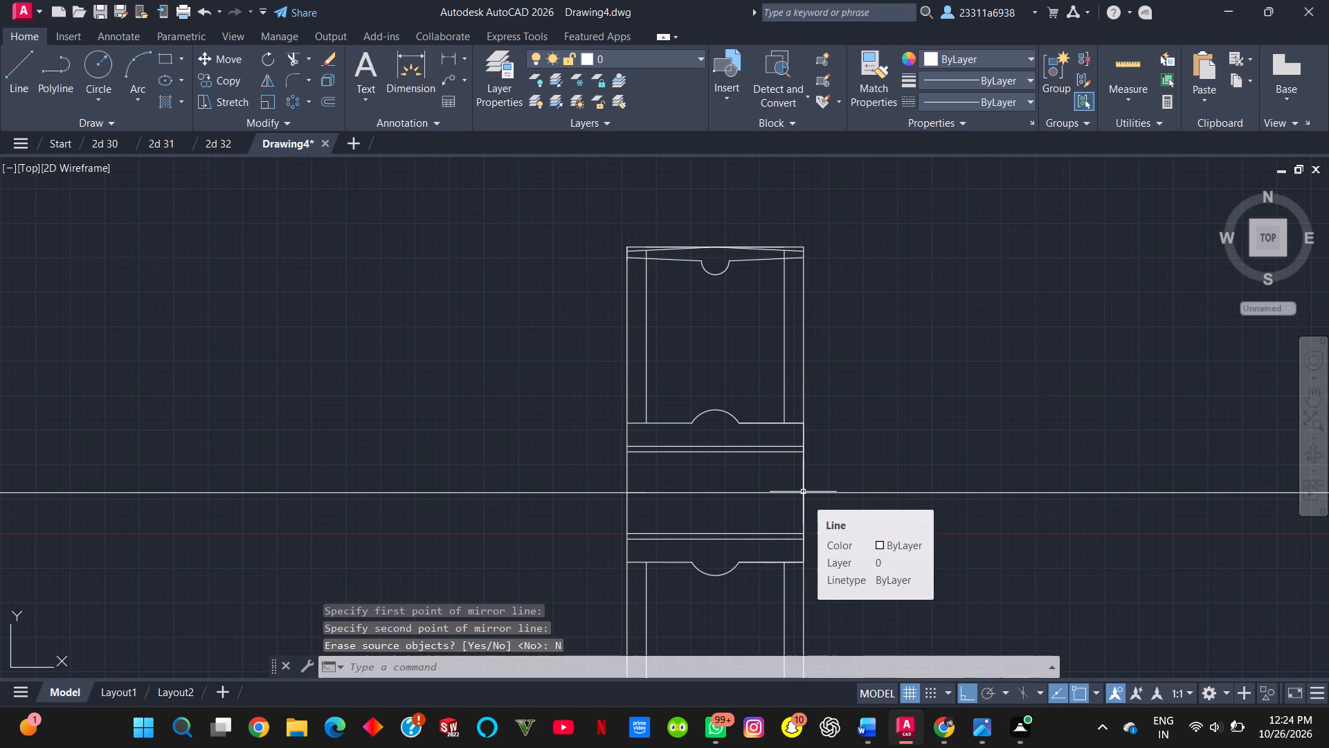
Check the reference image and delete the two mirrored horizontal lines inside the lower half of the hub.
key(alt+Tab)
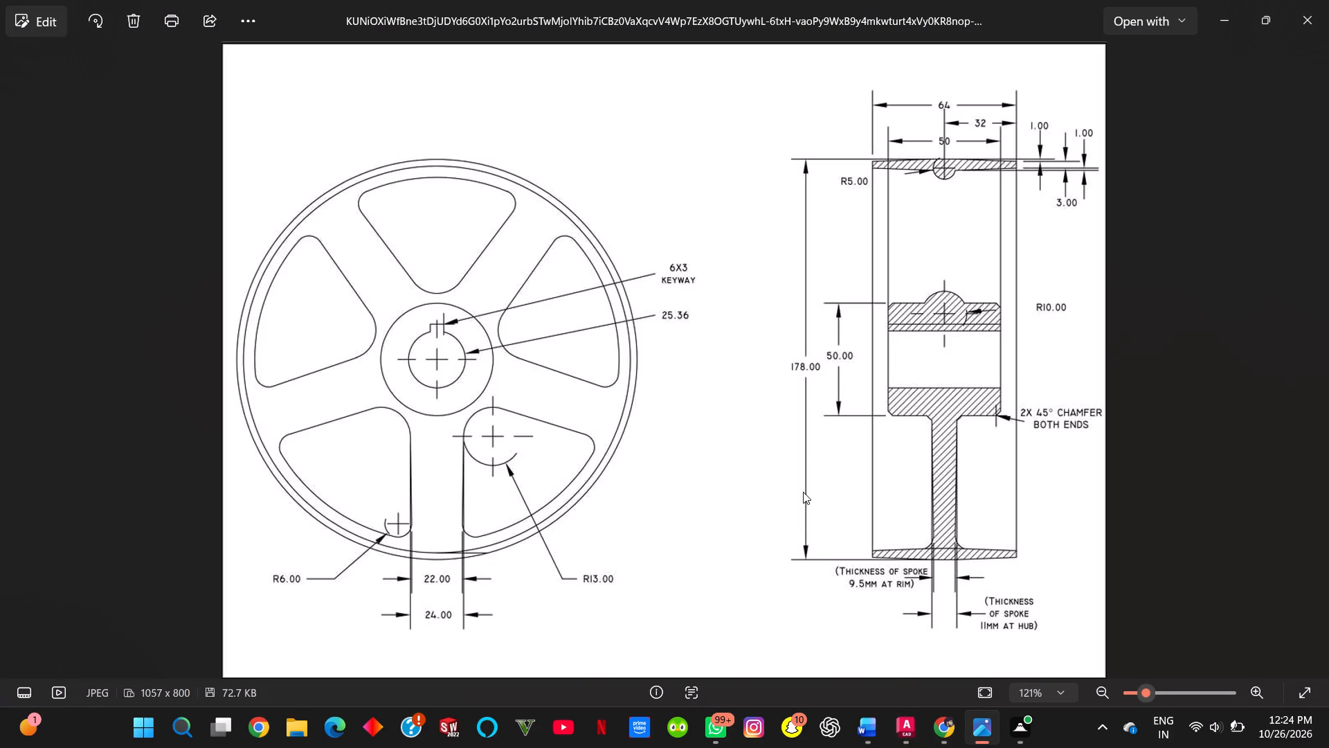
key(alt+Tab)
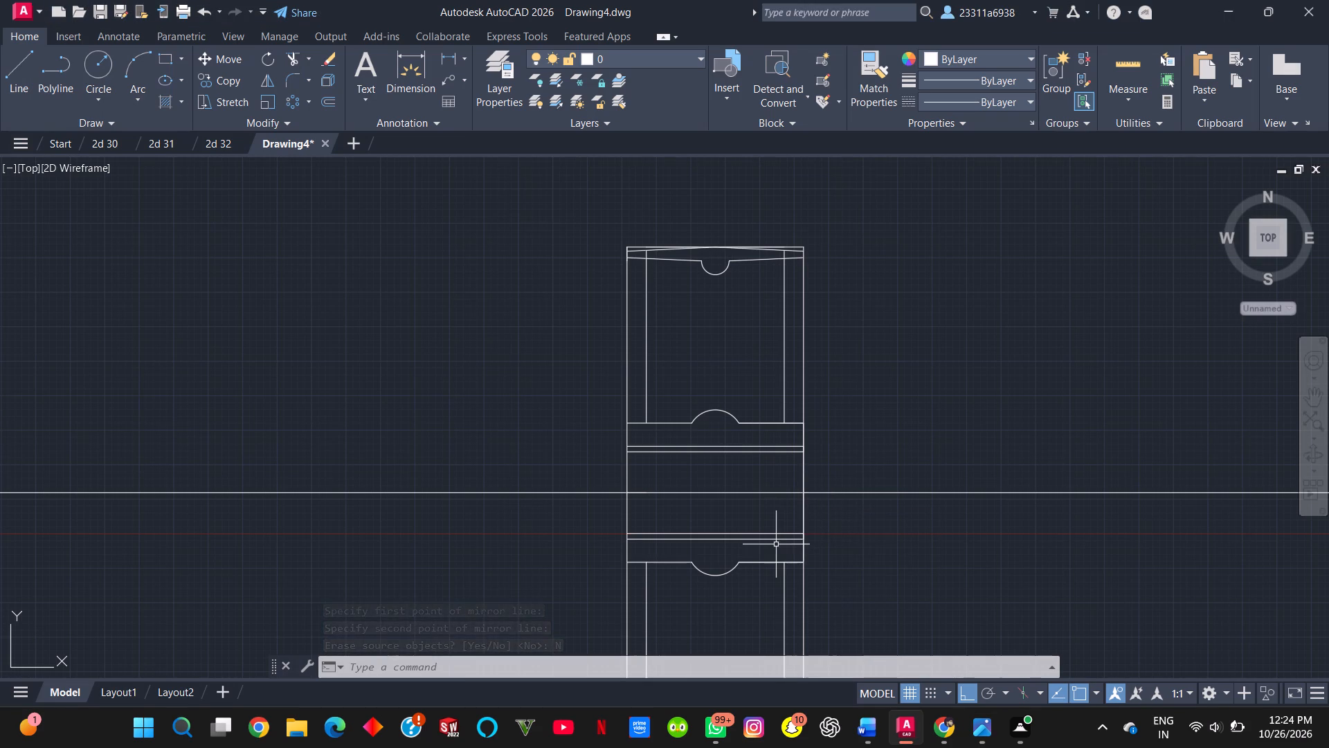
click(776, 539)
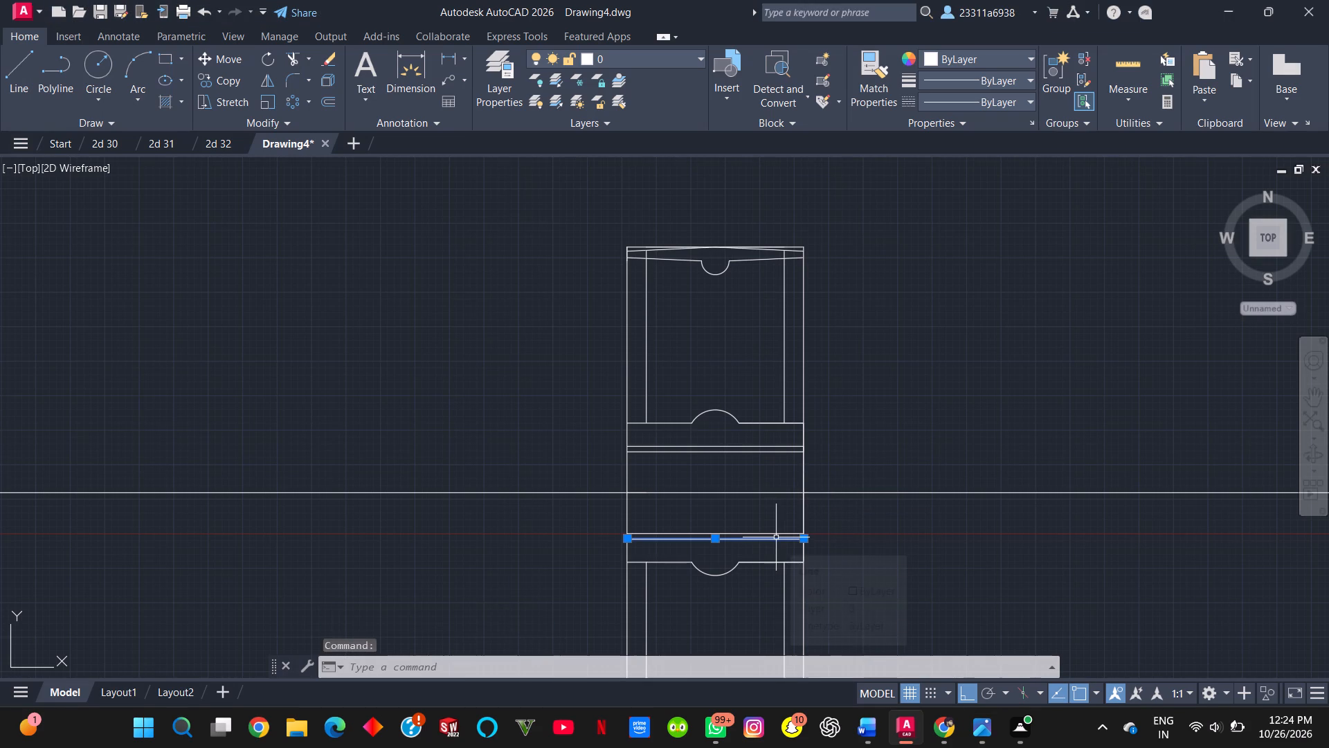
key(Delete)
click(751, 531)
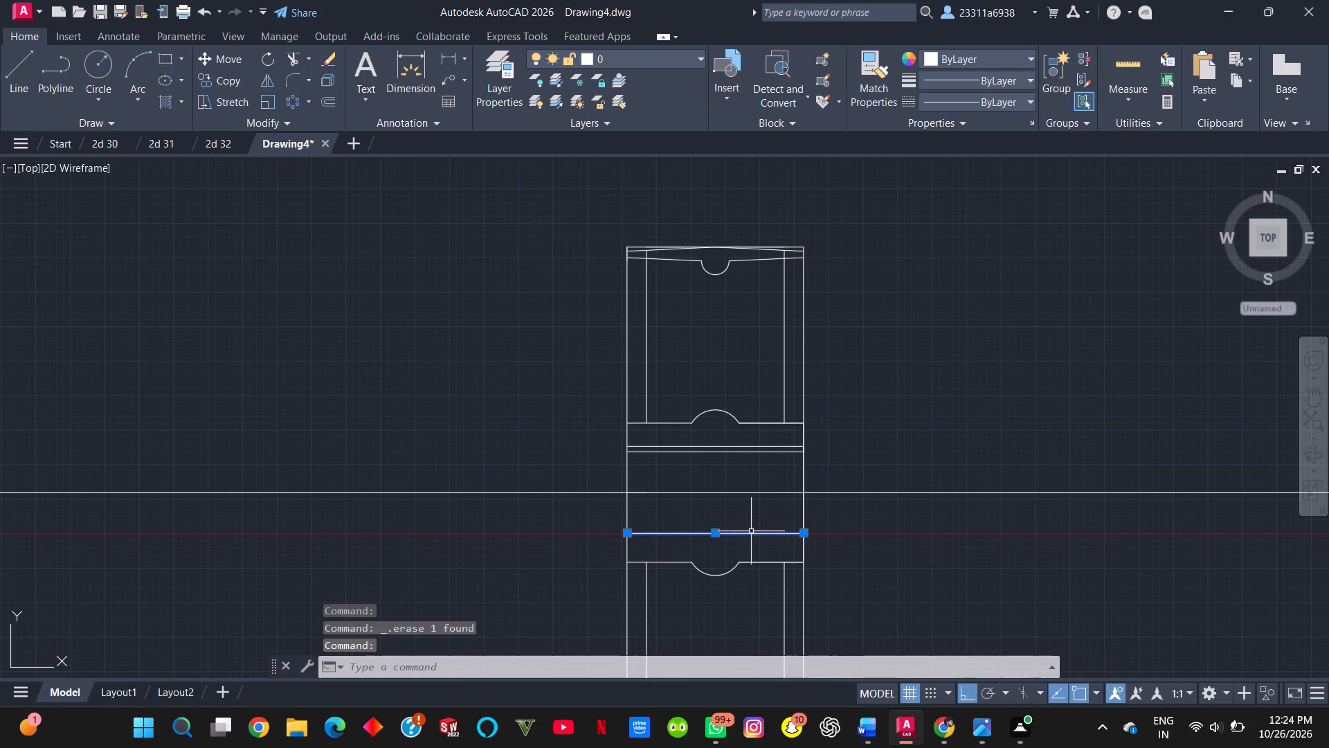
key(Delete)
Delete the long horizontal axis line and the short leftover segment lying on it at the side view's left edge.
click(742, 490)
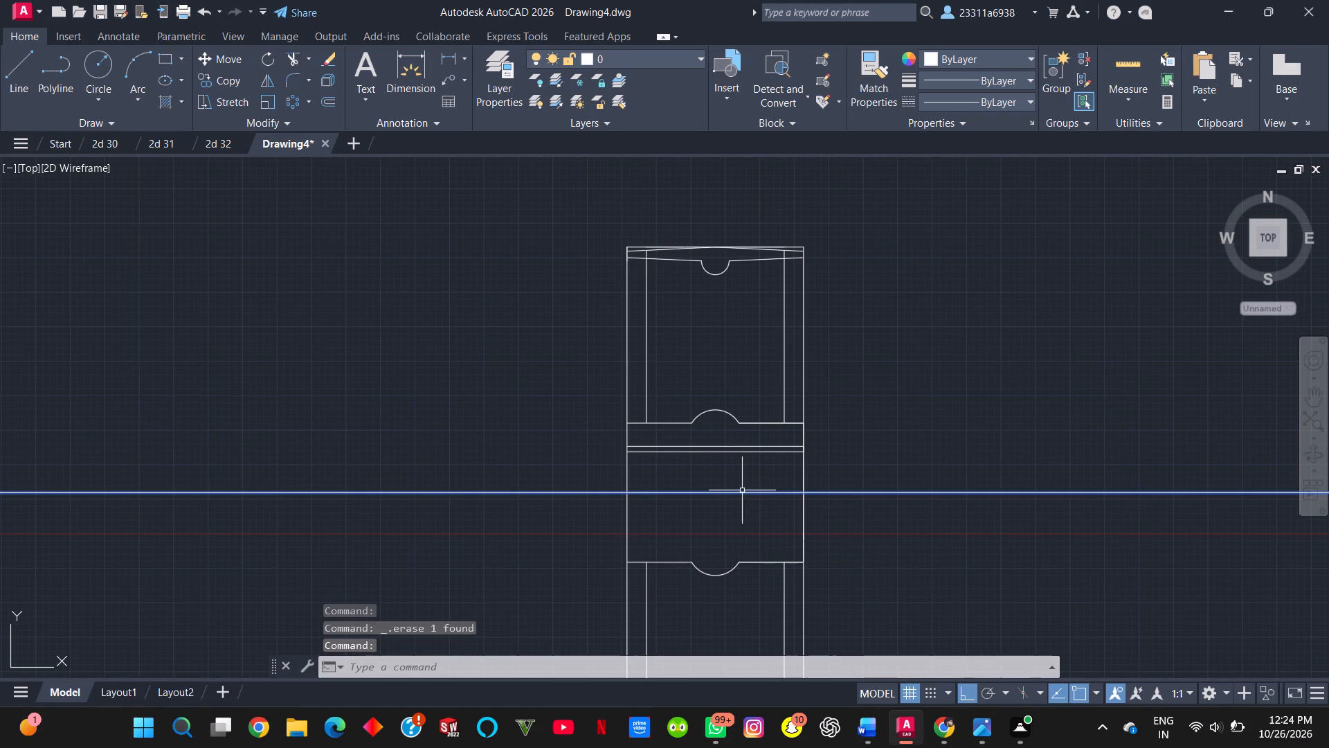
key(Delete)
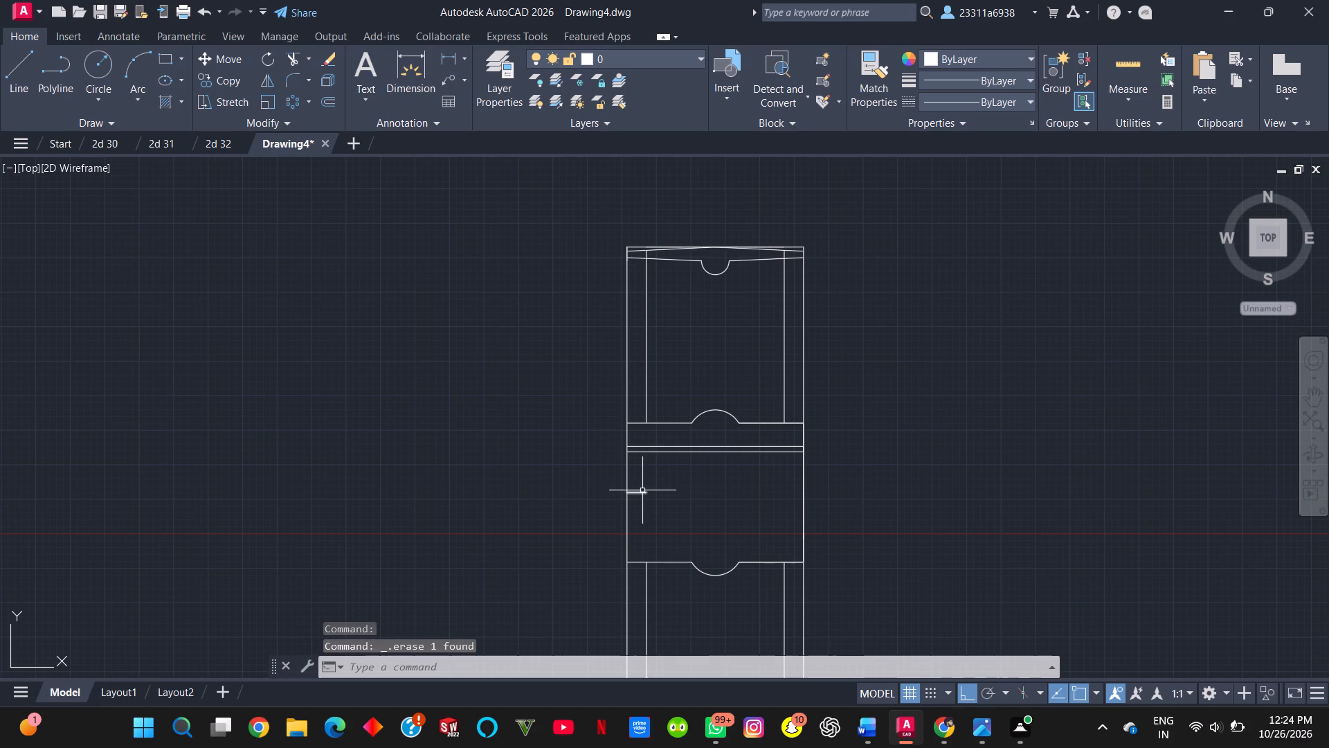
click(640, 491)
key(Delete)
Compare the mirrored side view with the reference image's section view, examining the hub and rim outlines.
key(alt+Tab)
key(alt+Tab)
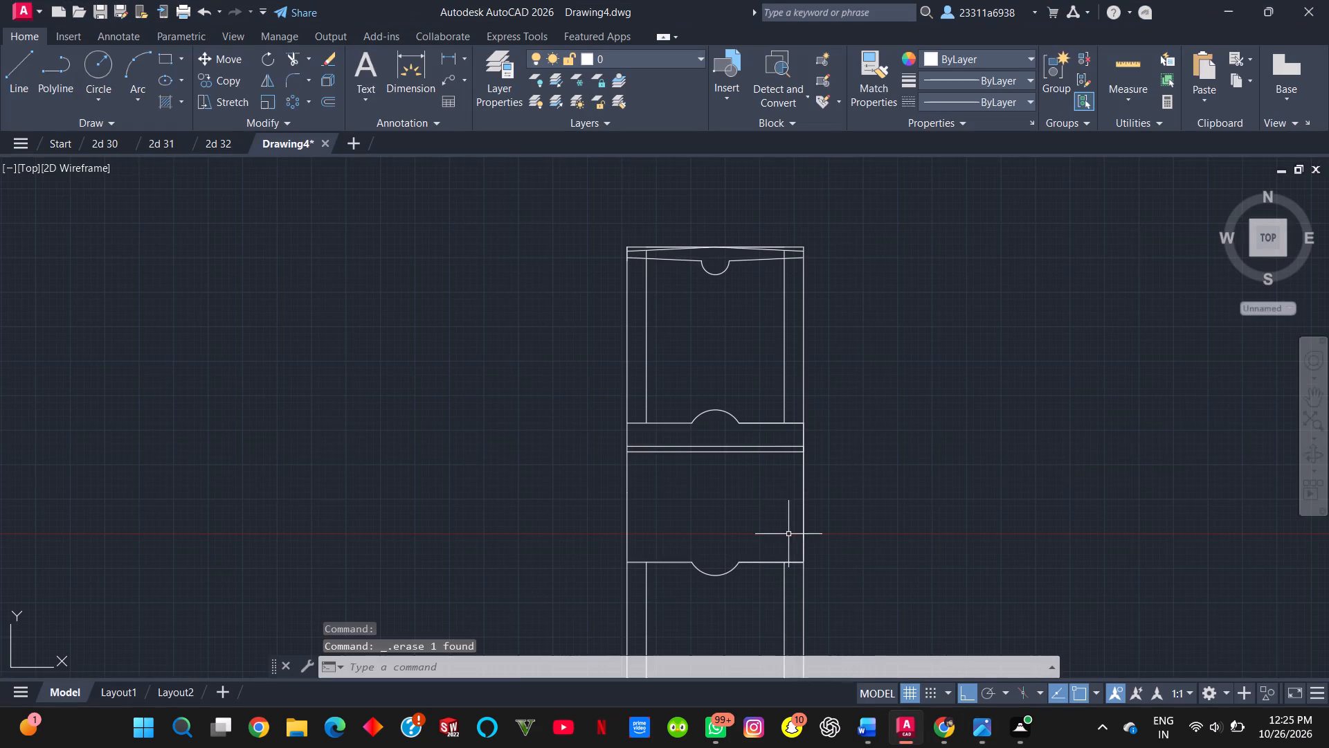
key(alt+Tab)
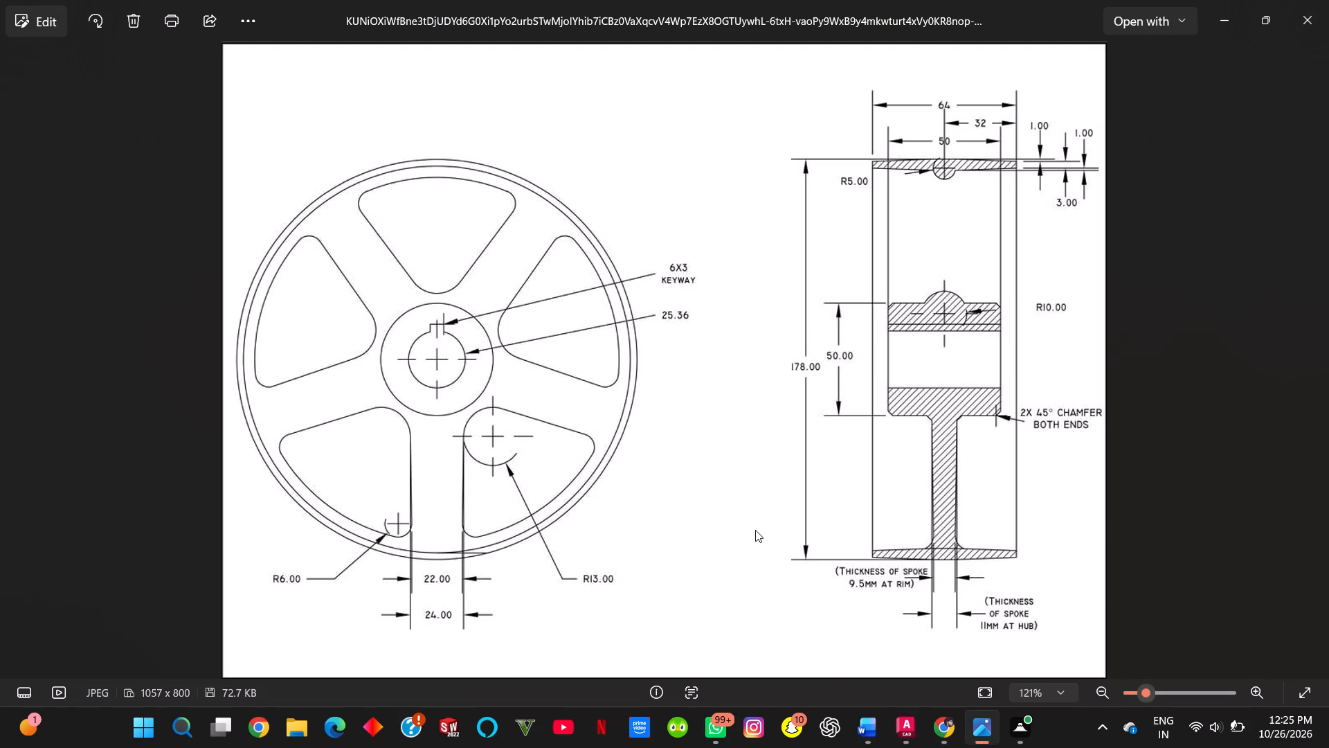
key(alt+Tab)
middle_drag(754, 528, 739, 475)
key(alt+Tab)
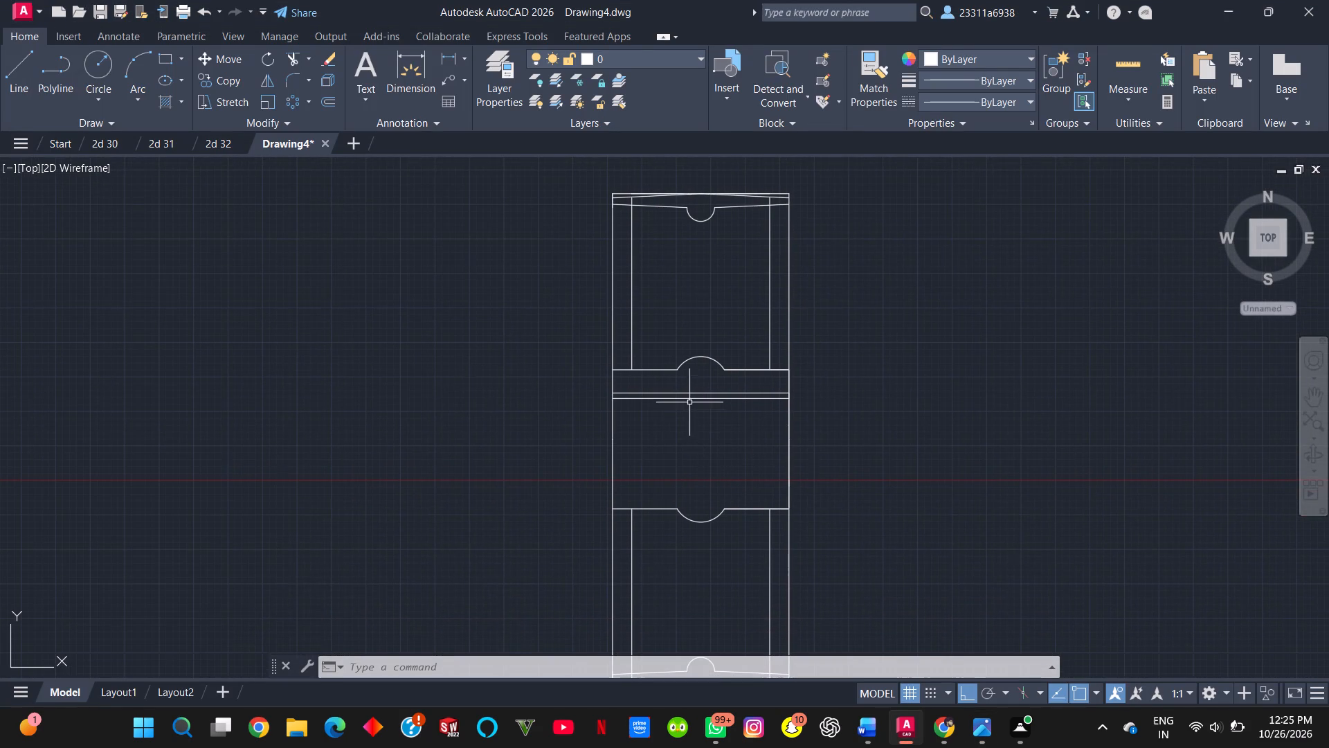
key(alt+Tab)
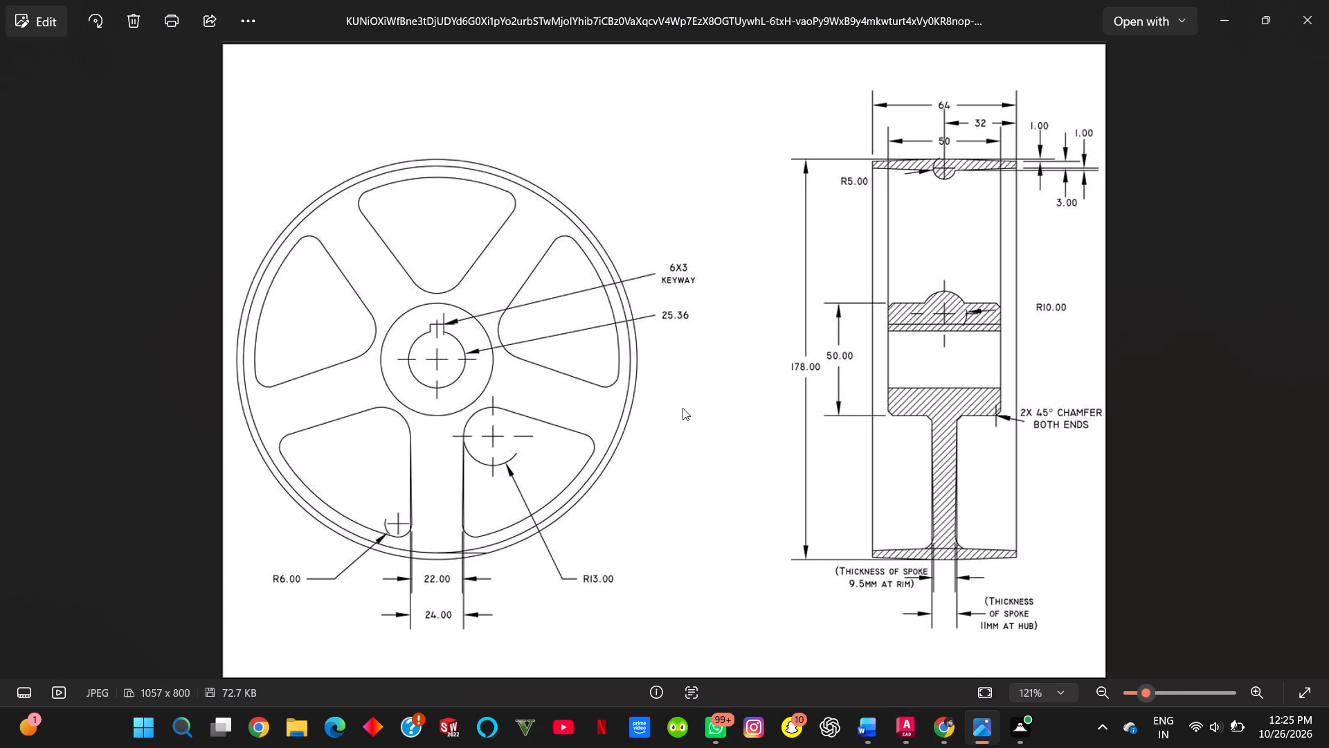
scroll(672, 274, up, 1)
middle_drag(672, 274, 691, 377)
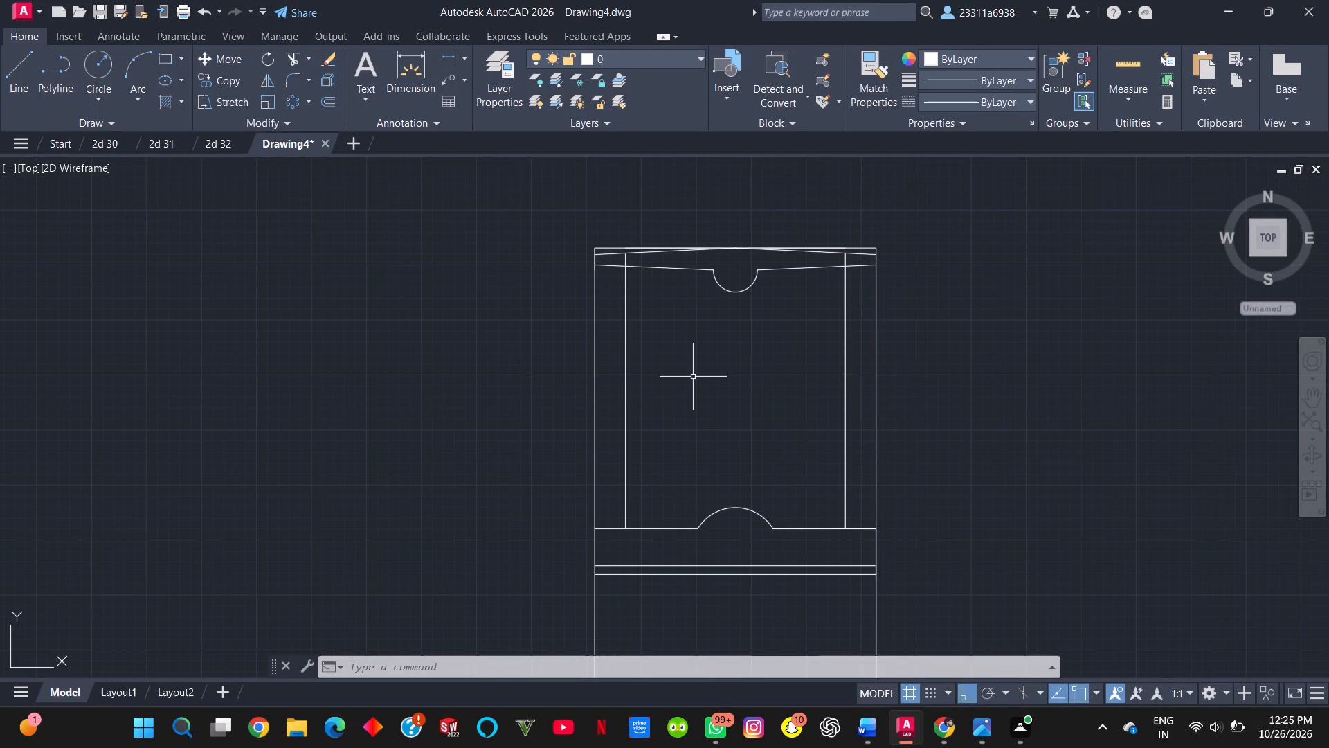
key(Left)
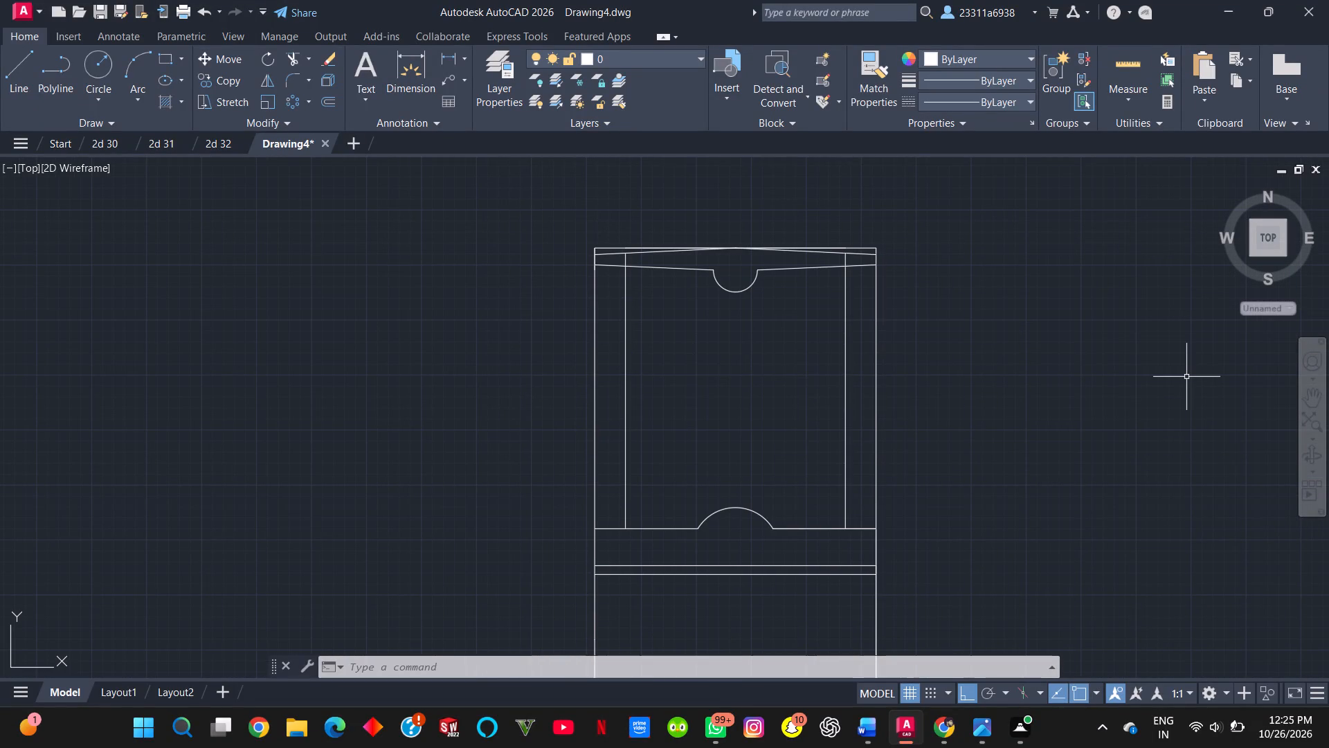
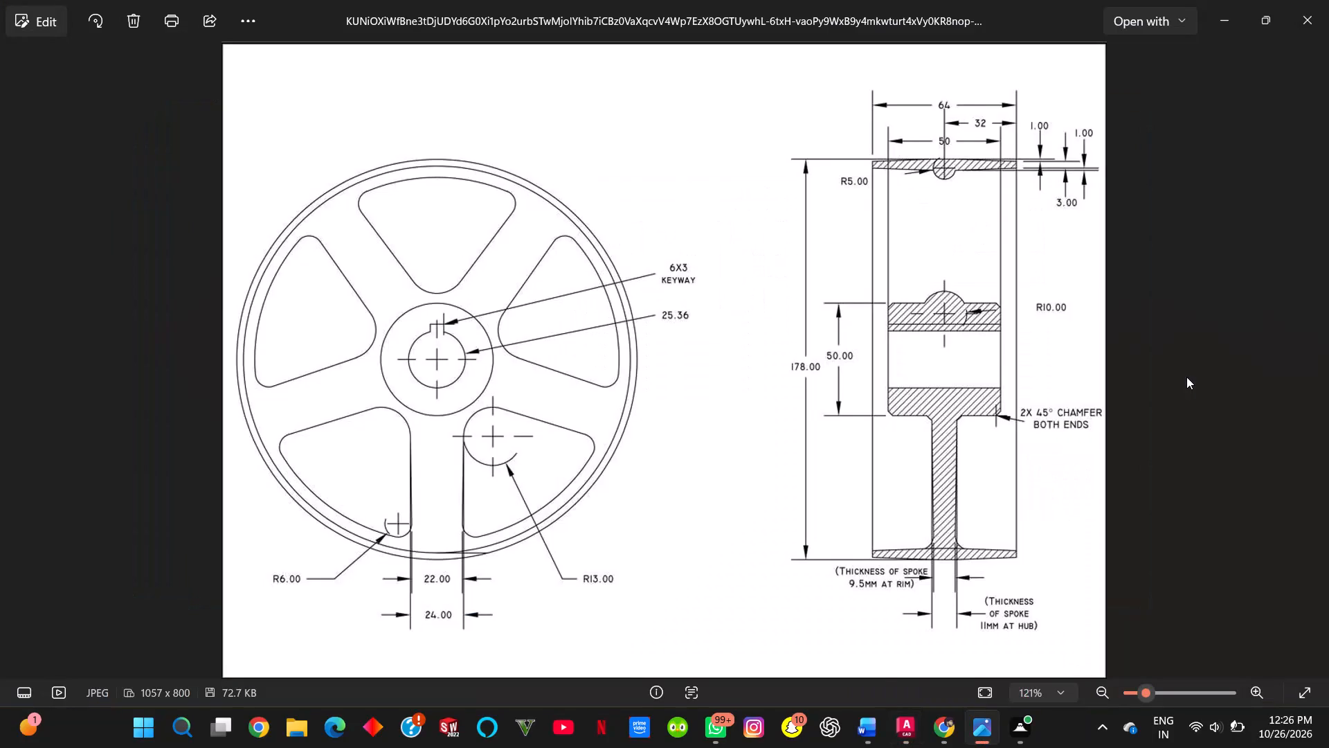
Check the reference section view and draw a vertical line from the upper hub arc's left end down past the lower rim.
key(alt+Tab)
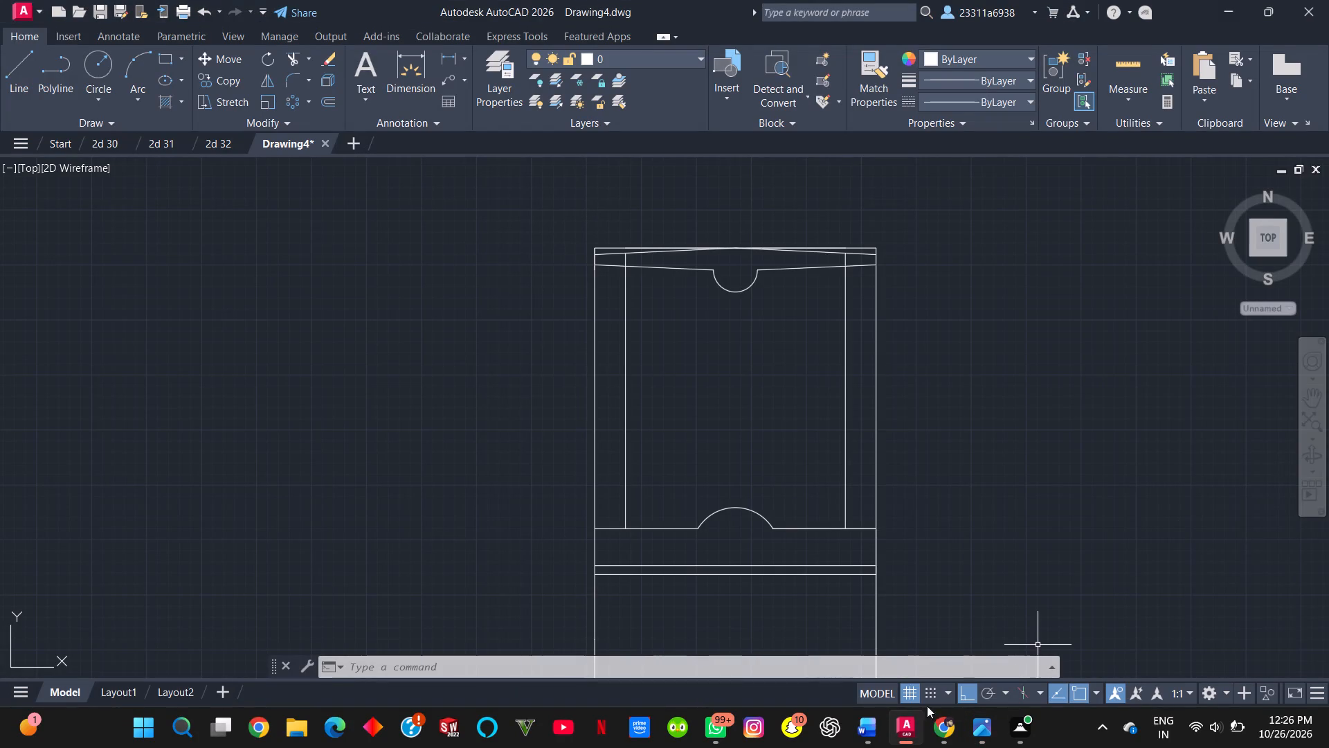
middle_drag(797, 620, 680, 247)
scroll(680, 247, down, 1)
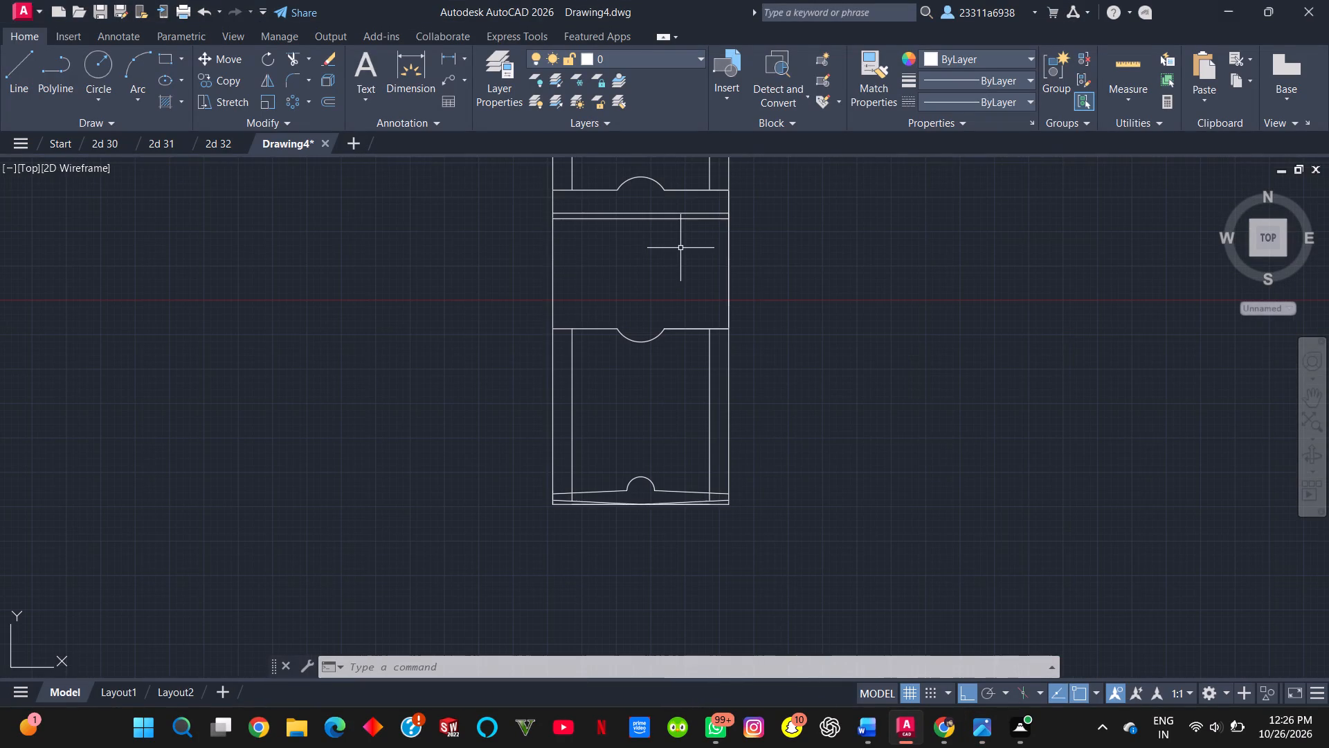
scroll(680, 249, up, 1)
scroll(680, 249, down, 1)
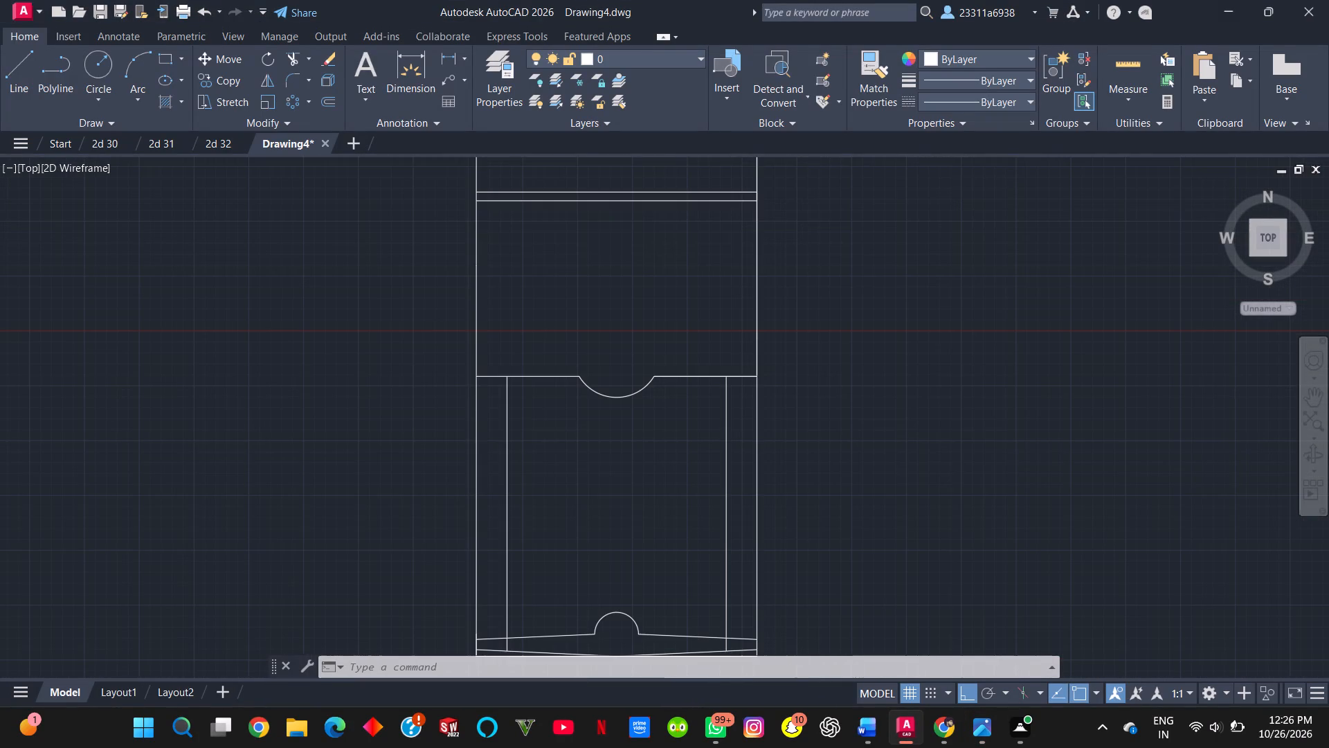
scroll(680, 249, up, 1)
middle_drag(680, 249, 721, 249)
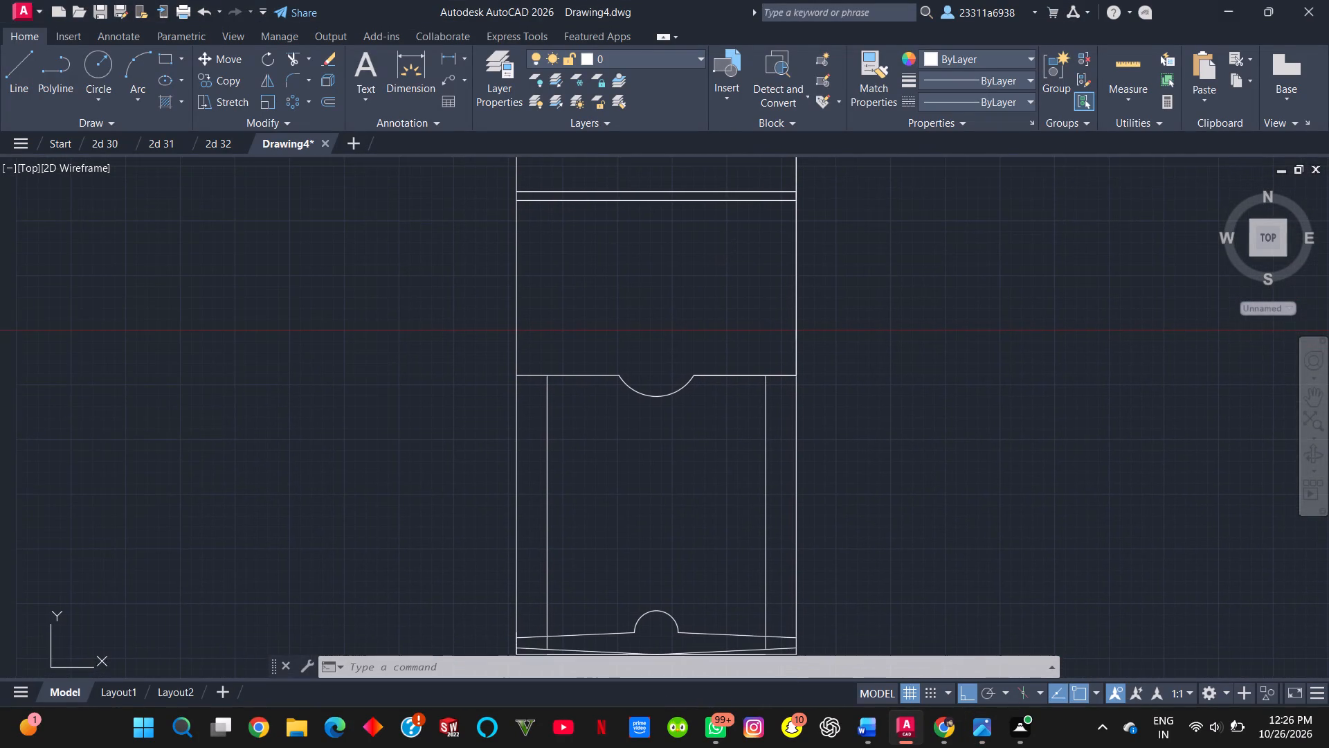
key(alt+Tab)
key(alt+Tab)
scroll(675, 262, down, 1)
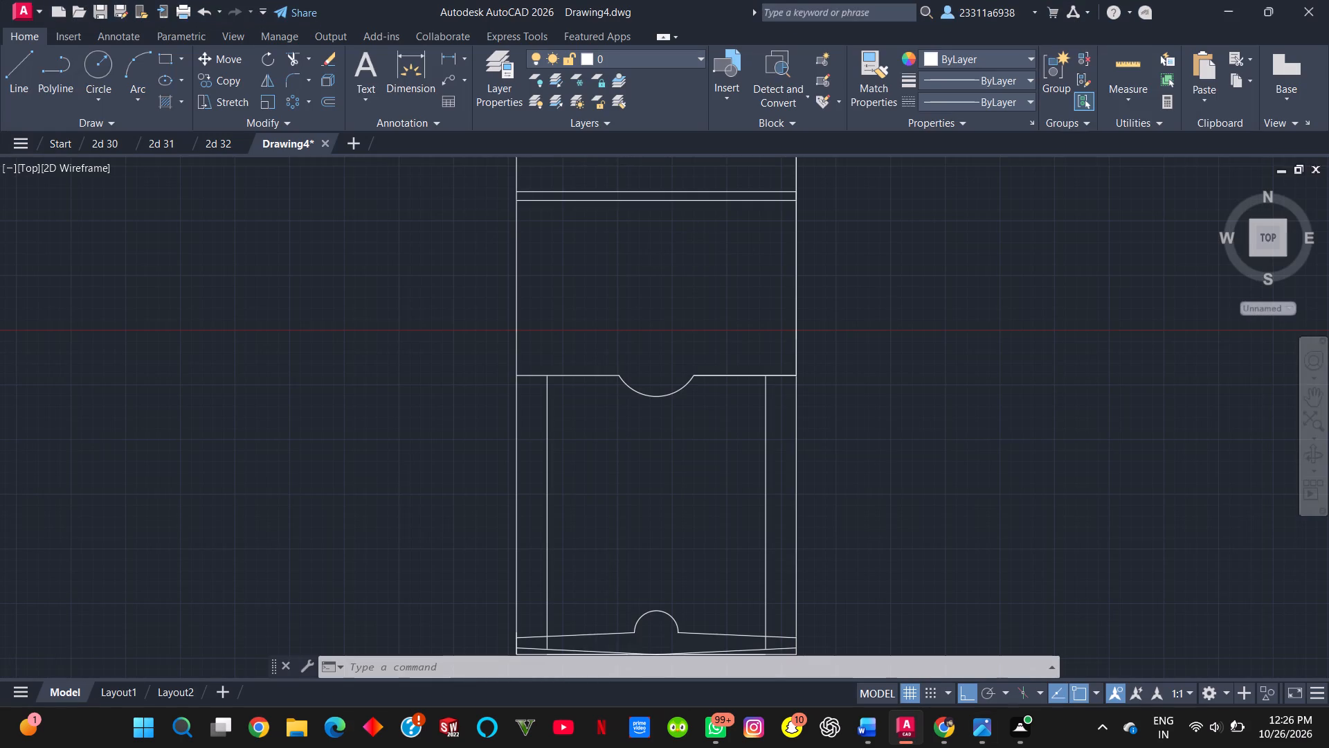
click(21, 67)
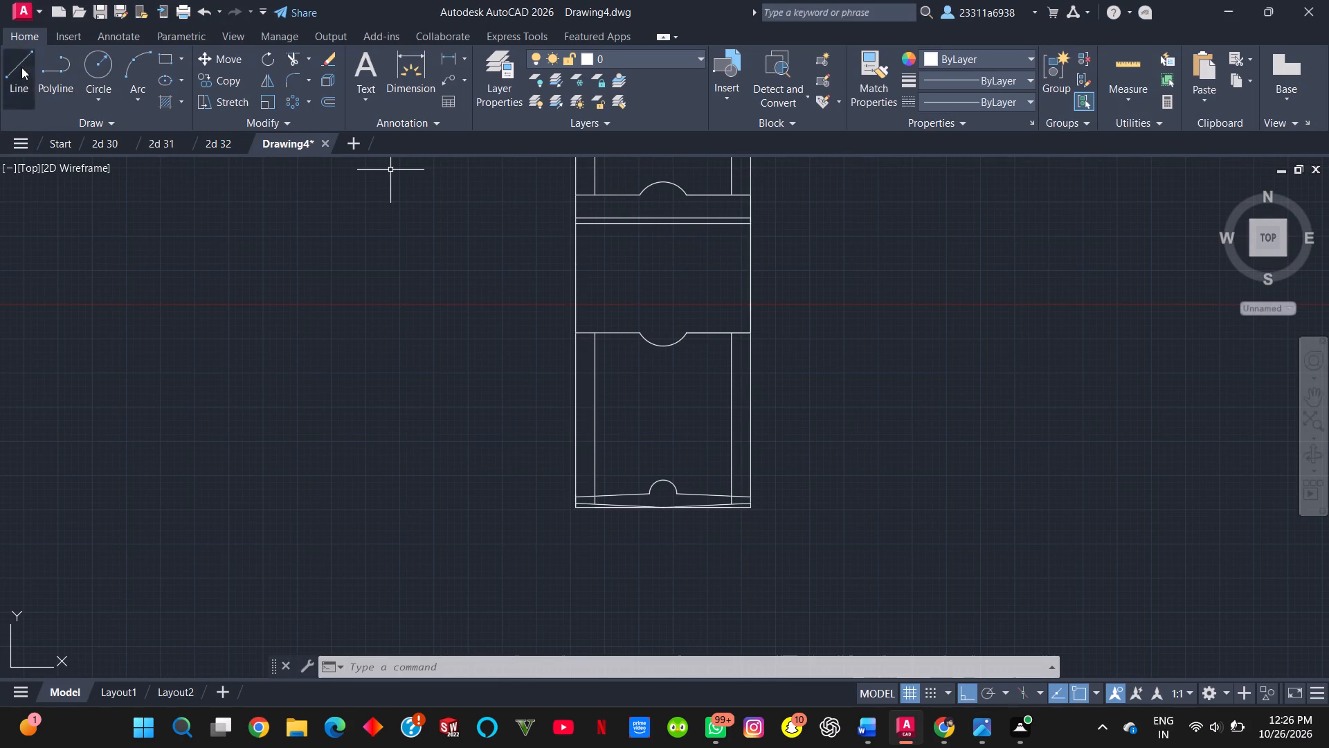
click(635, 195)
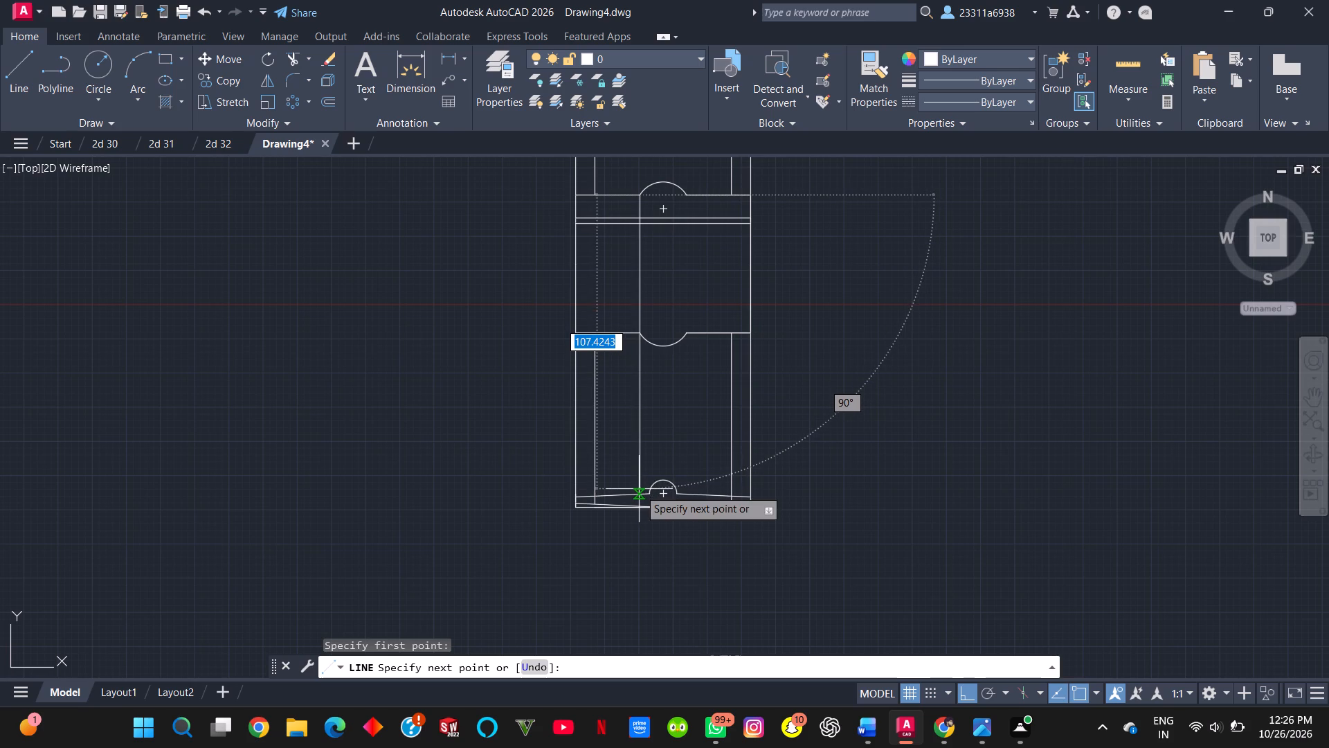
click(641, 536)
key(Escape)
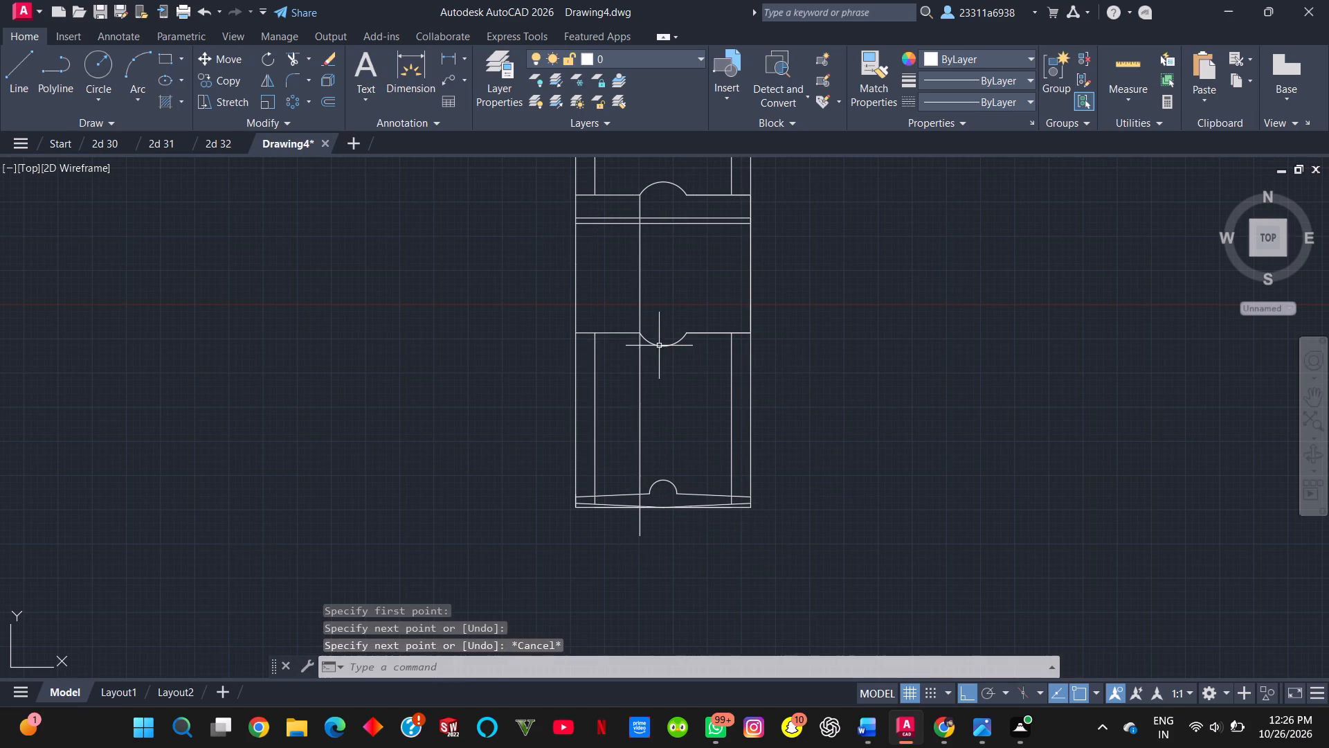
Draw a second vertical line from the upper hub arc's right end down past the lower rim.
click(8, 72)
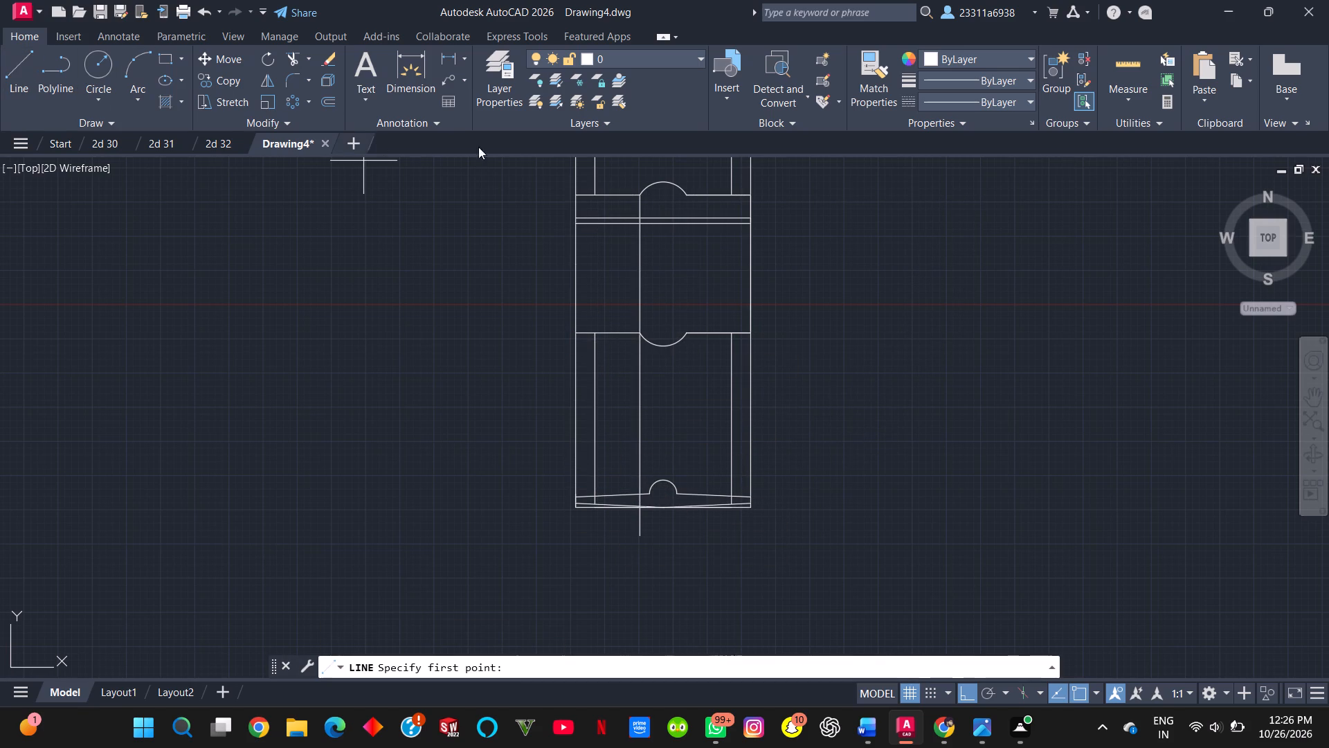
click(686, 198)
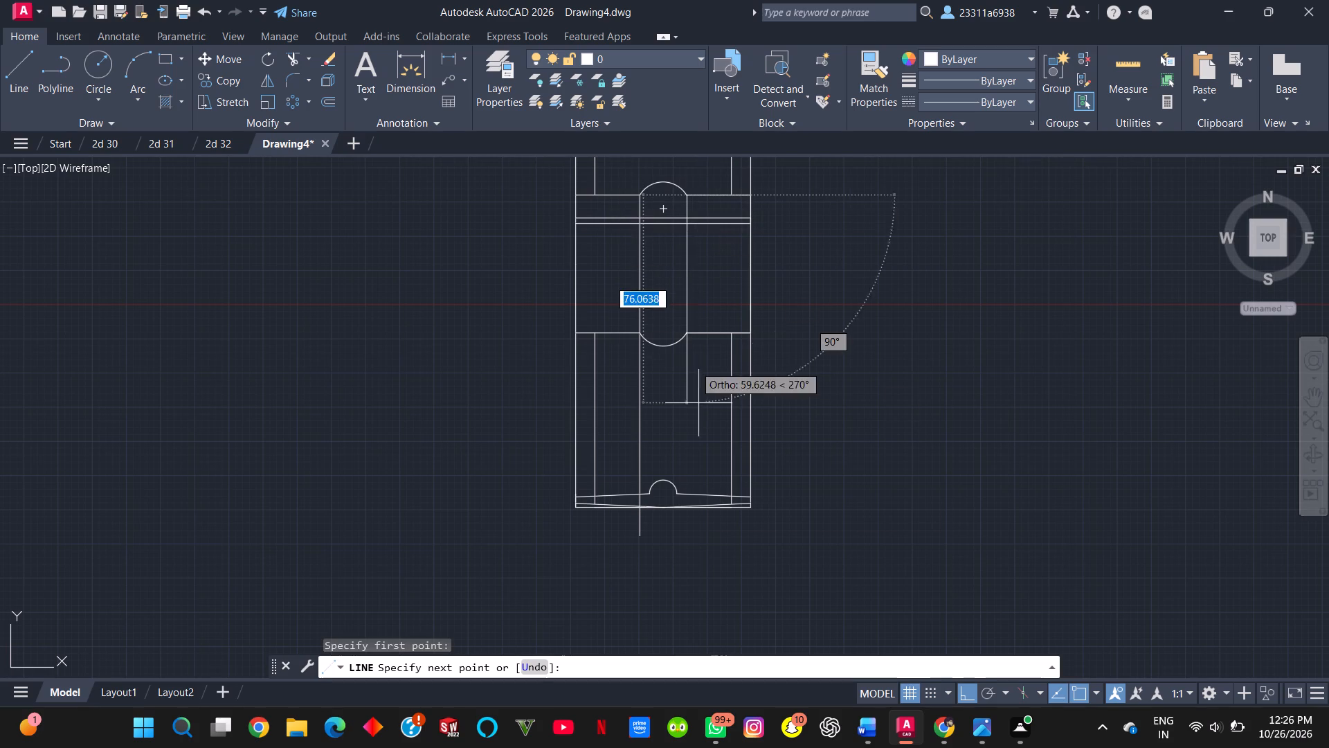
click(711, 564)
key(Escape)
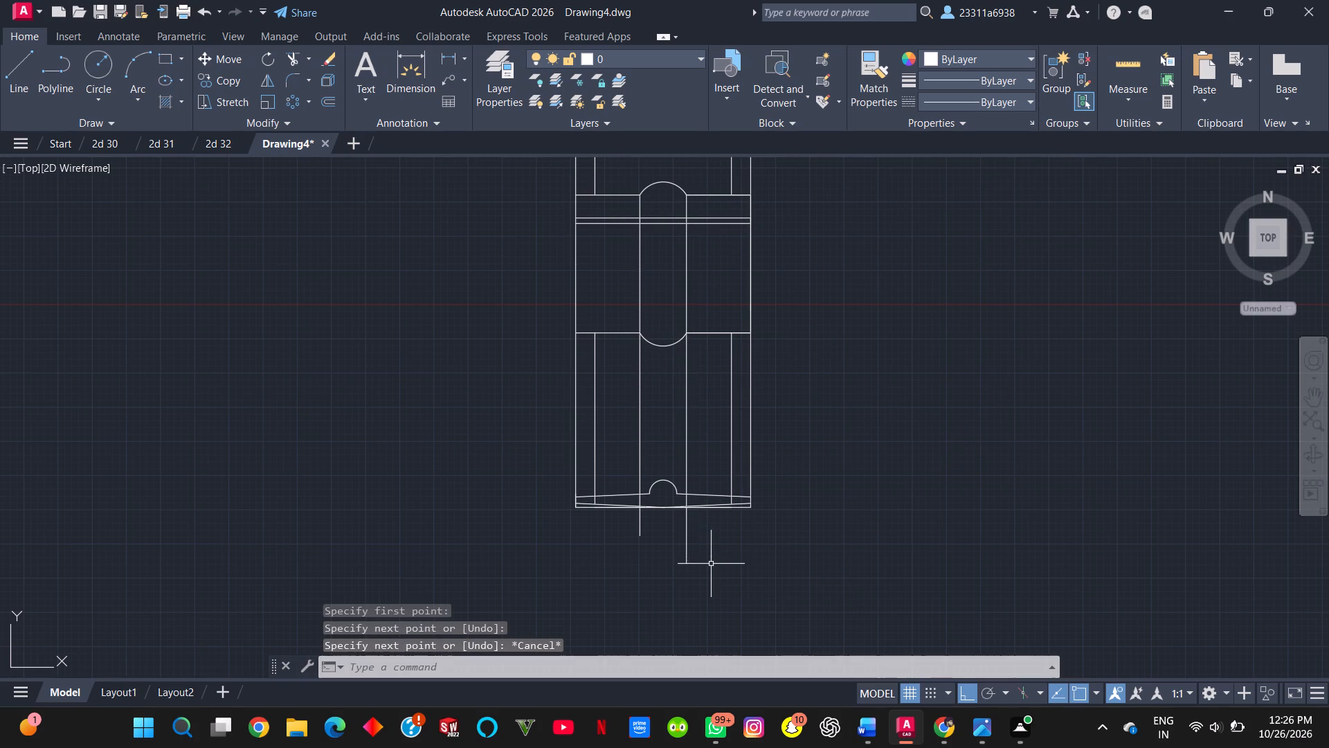
Trim away the small arc at the lower rim and the inner rim line stubs between the two vertical lines.
text(tr)
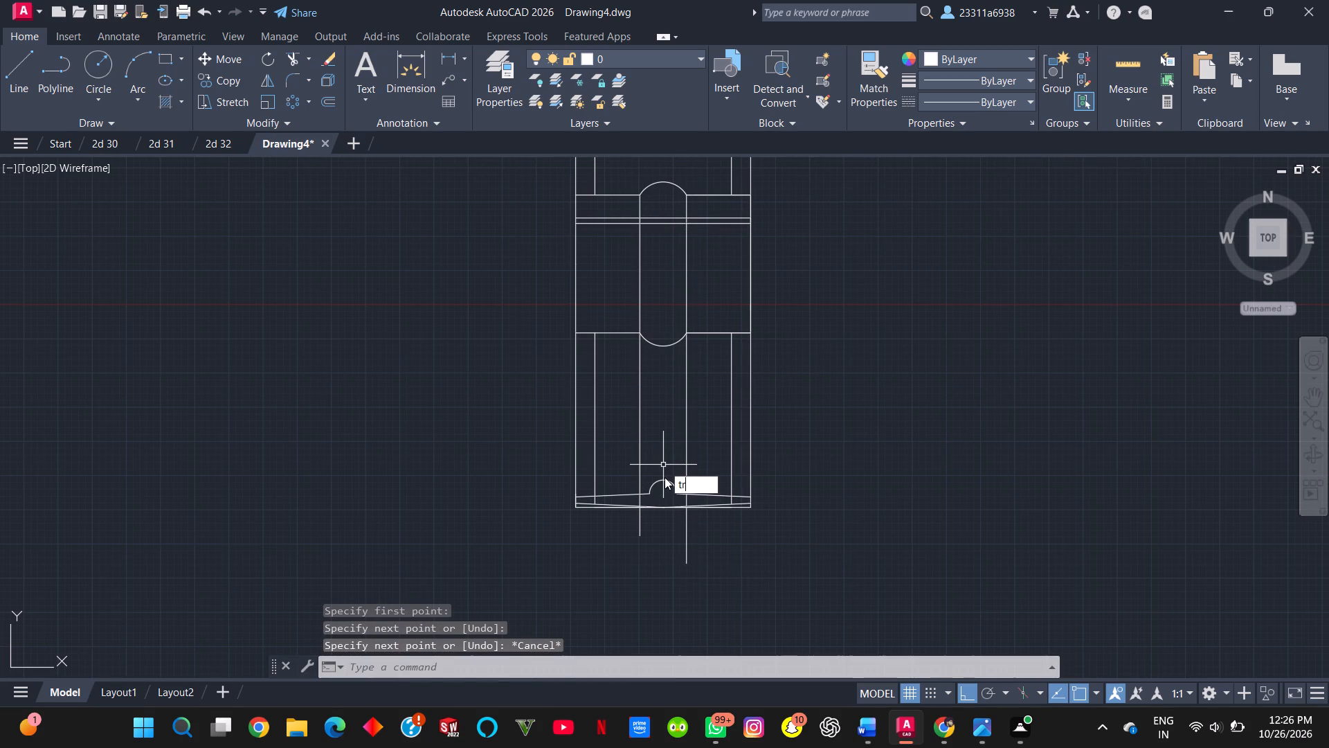
click(700, 500)
scroll(670, 493, up, 2)
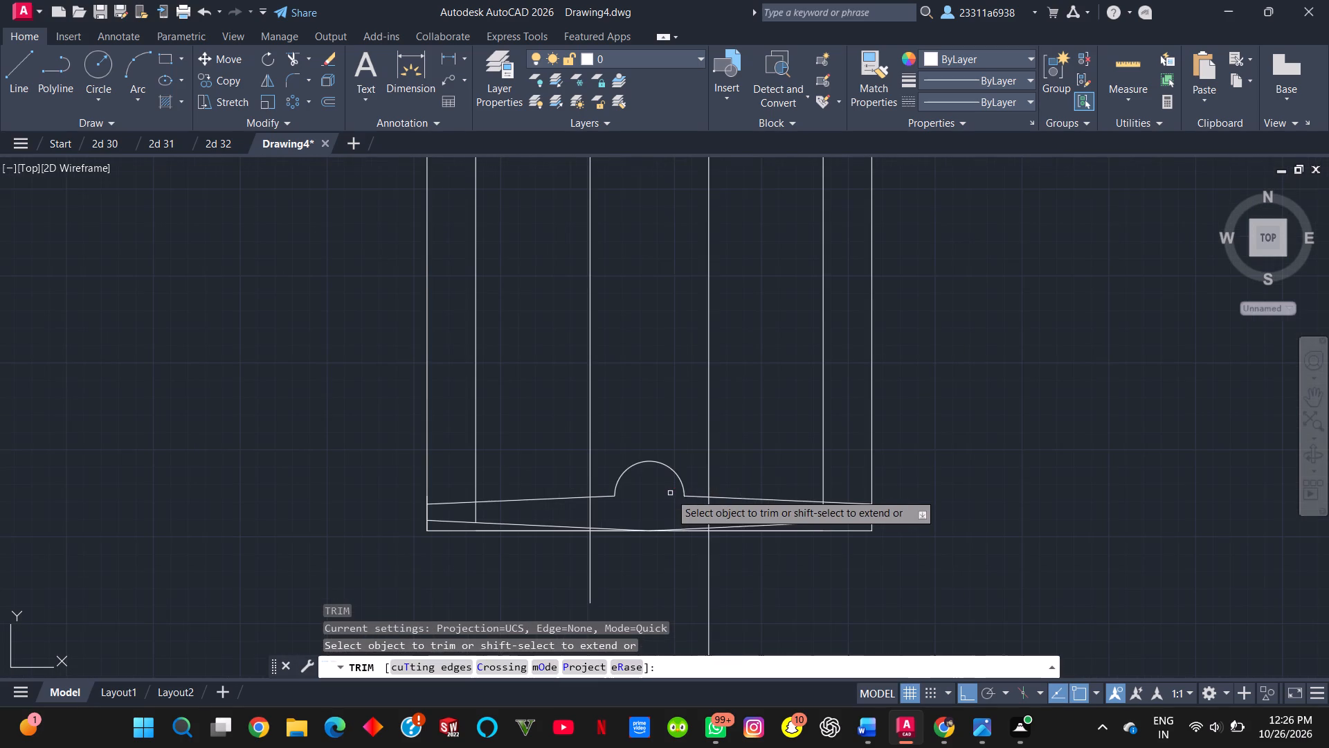
drag(687, 478, 621, 483)
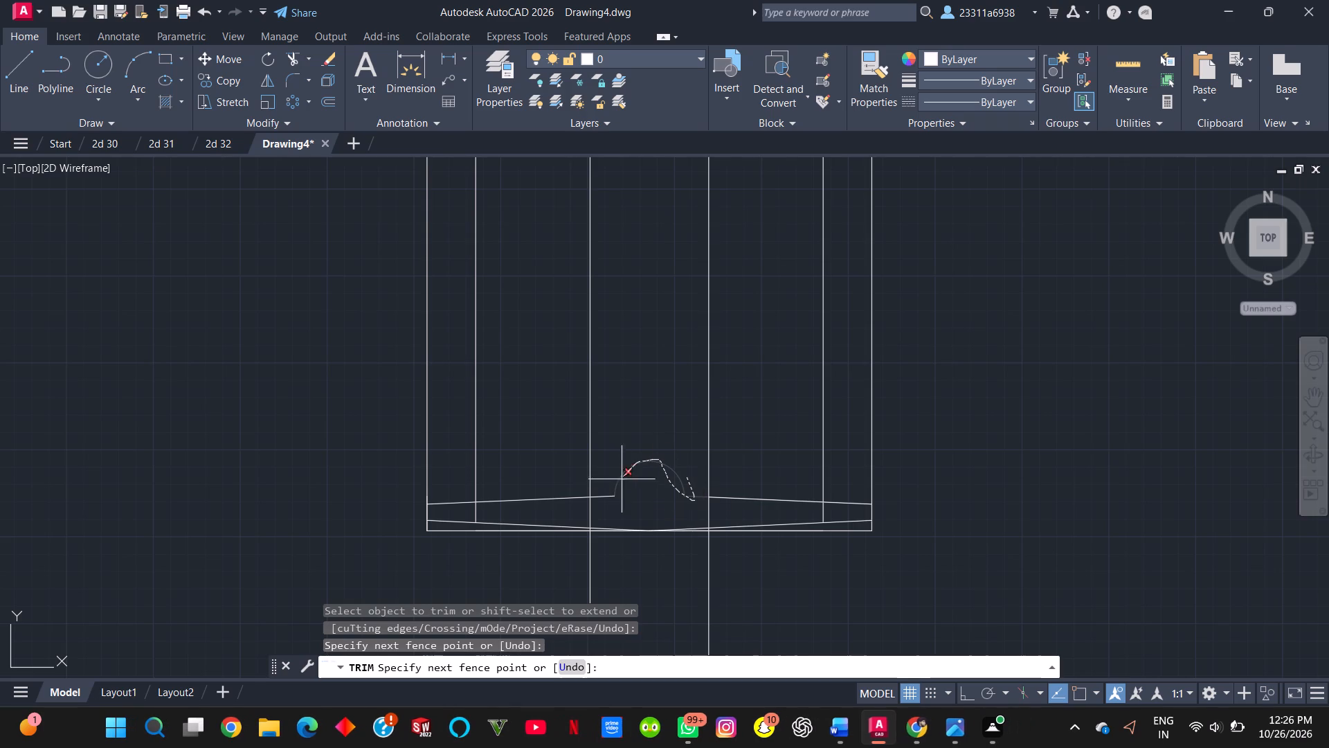
drag(621, 483, 608, 500)
scroll(645, 426, down, 1)
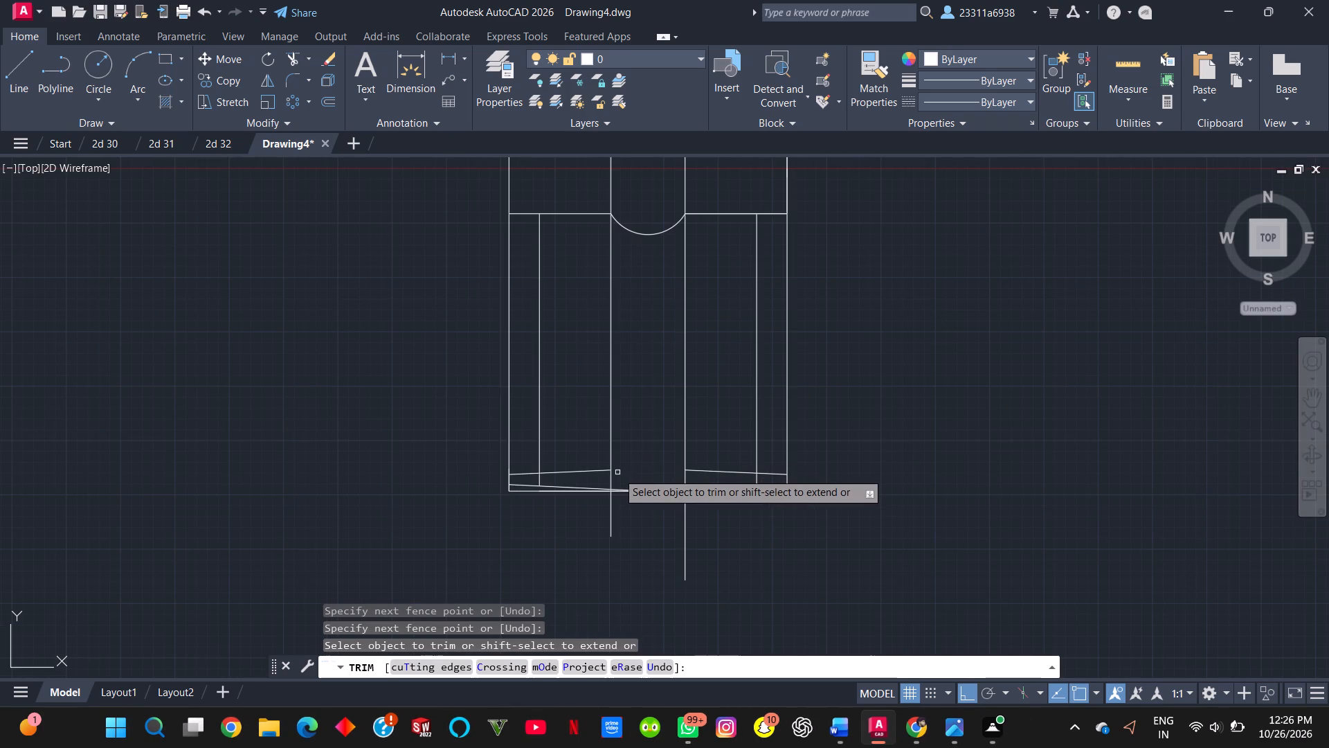
Trim both vertical lines back to the lower rim's inner line, removing the parts below and inside the rim.
click(611, 511)
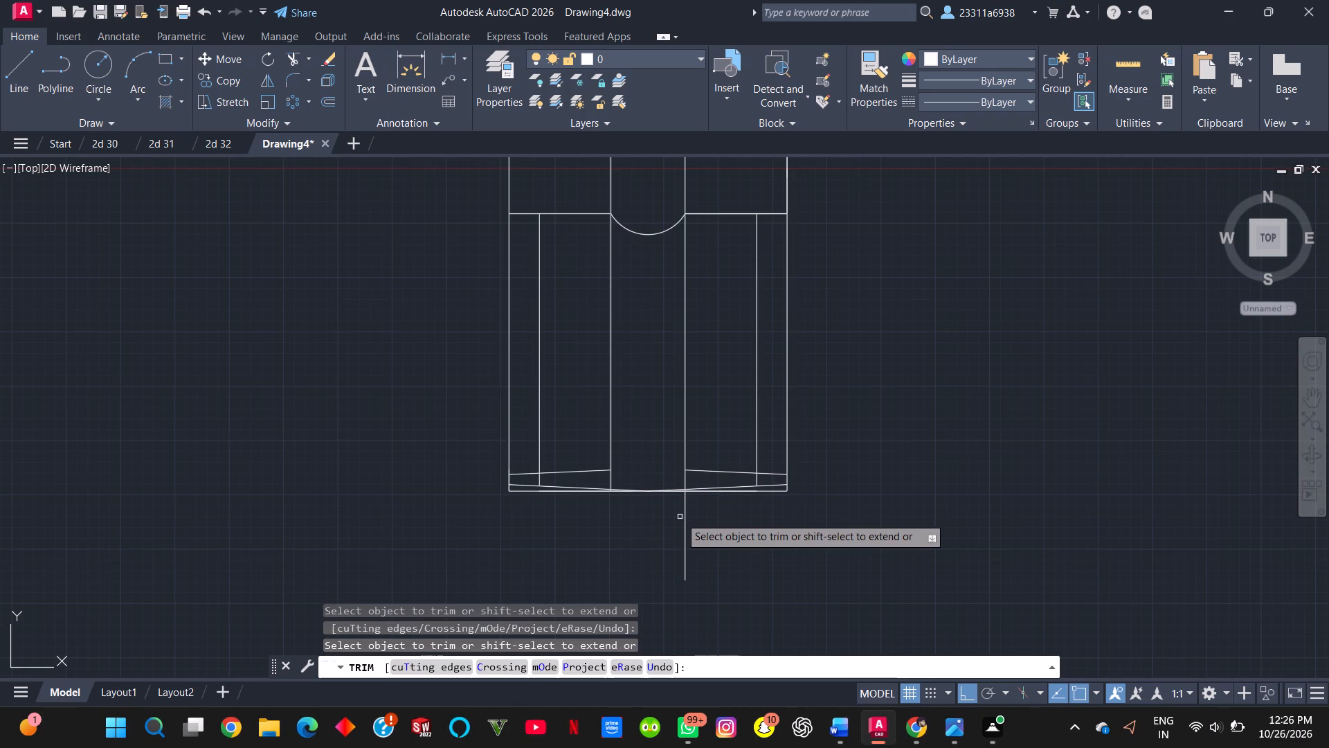
click(689, 518)
click(678, 510)
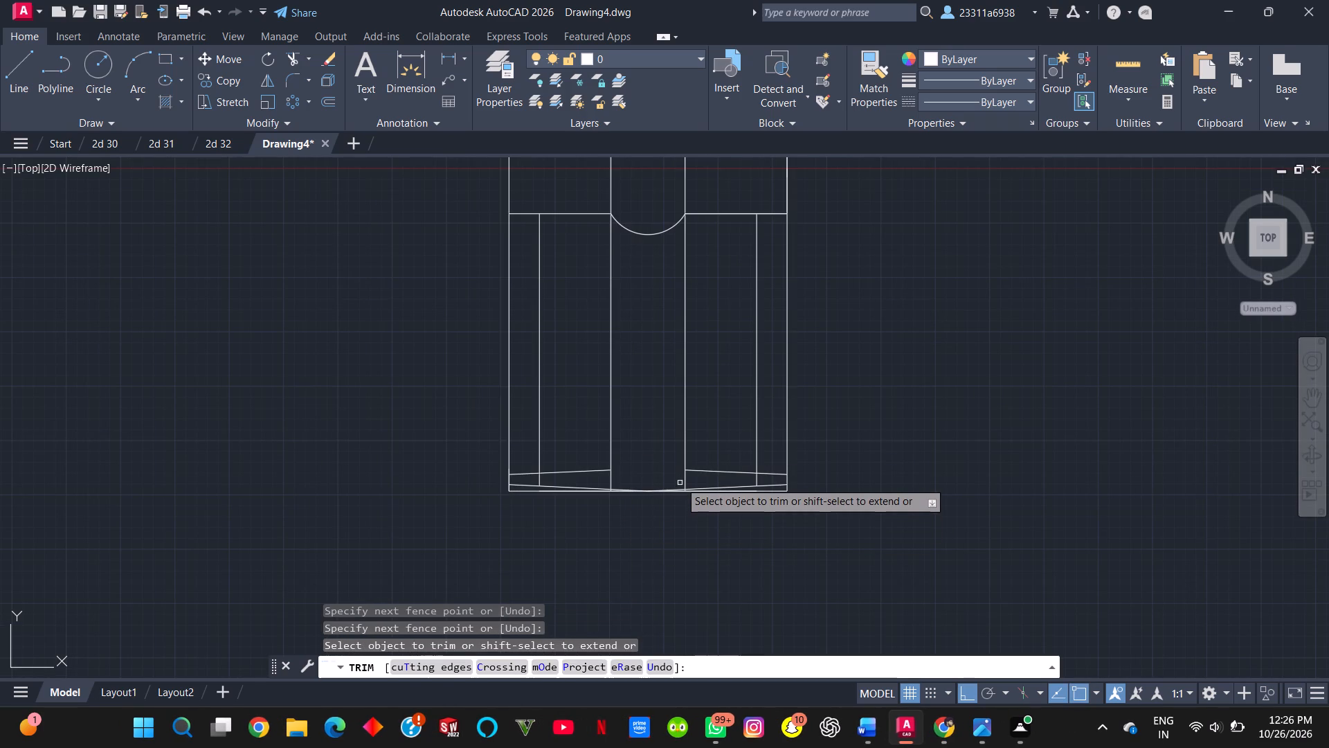
click(685, 482)
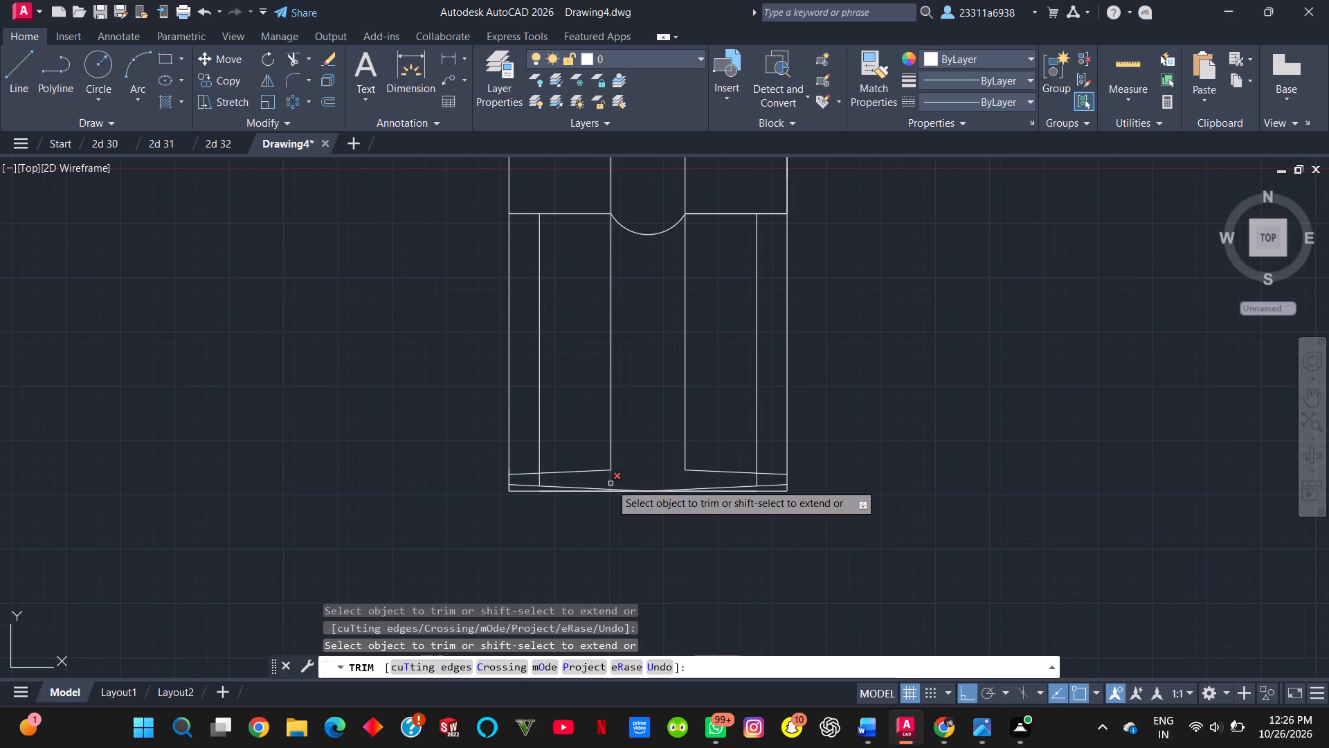
click(611, 483)
Check the reference image and trim both vertical lines out of the hub's upper section, down to the lower of its two horizontal lines.
scroll(628, 249, up, 1)
scroll(628, 249, down, 1)
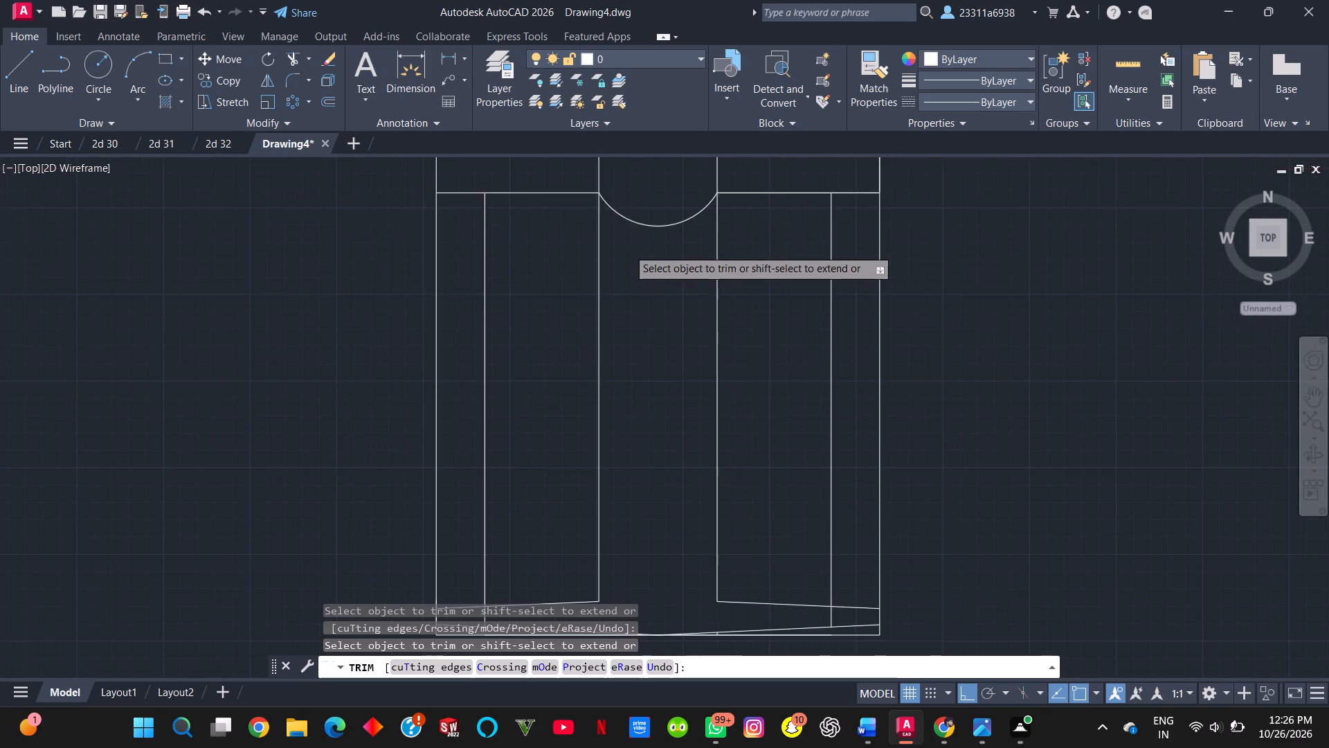
scroll(628, 249, down, 1)
middle_drag(628, 249, 653, 380)
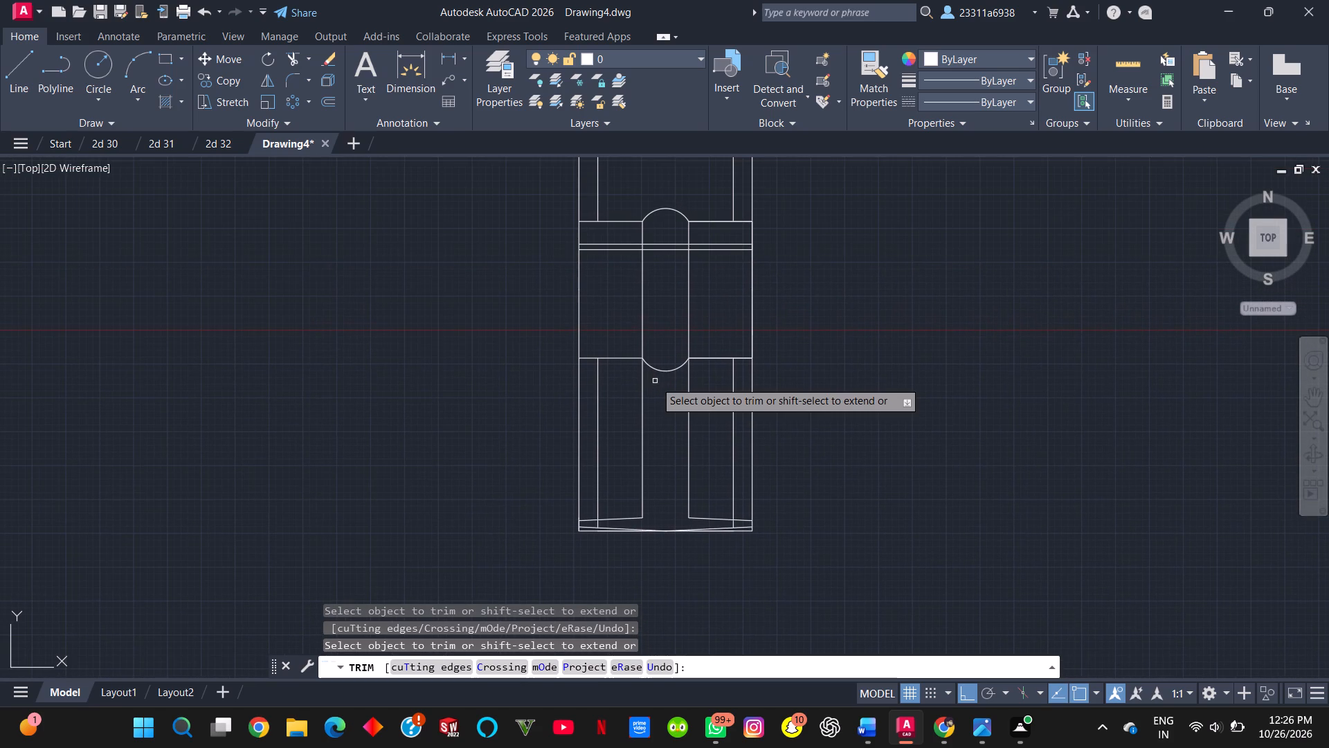
key(alt+Tab)
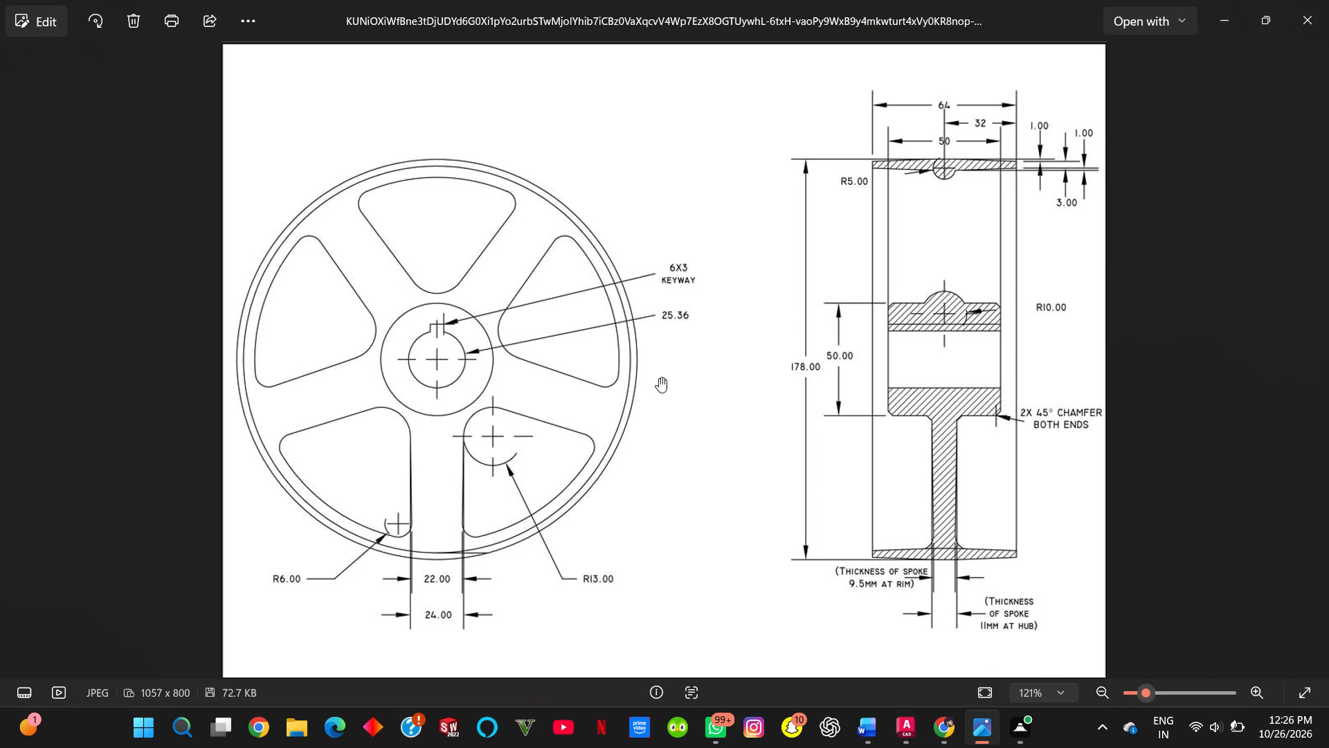
key(alt+Tab)
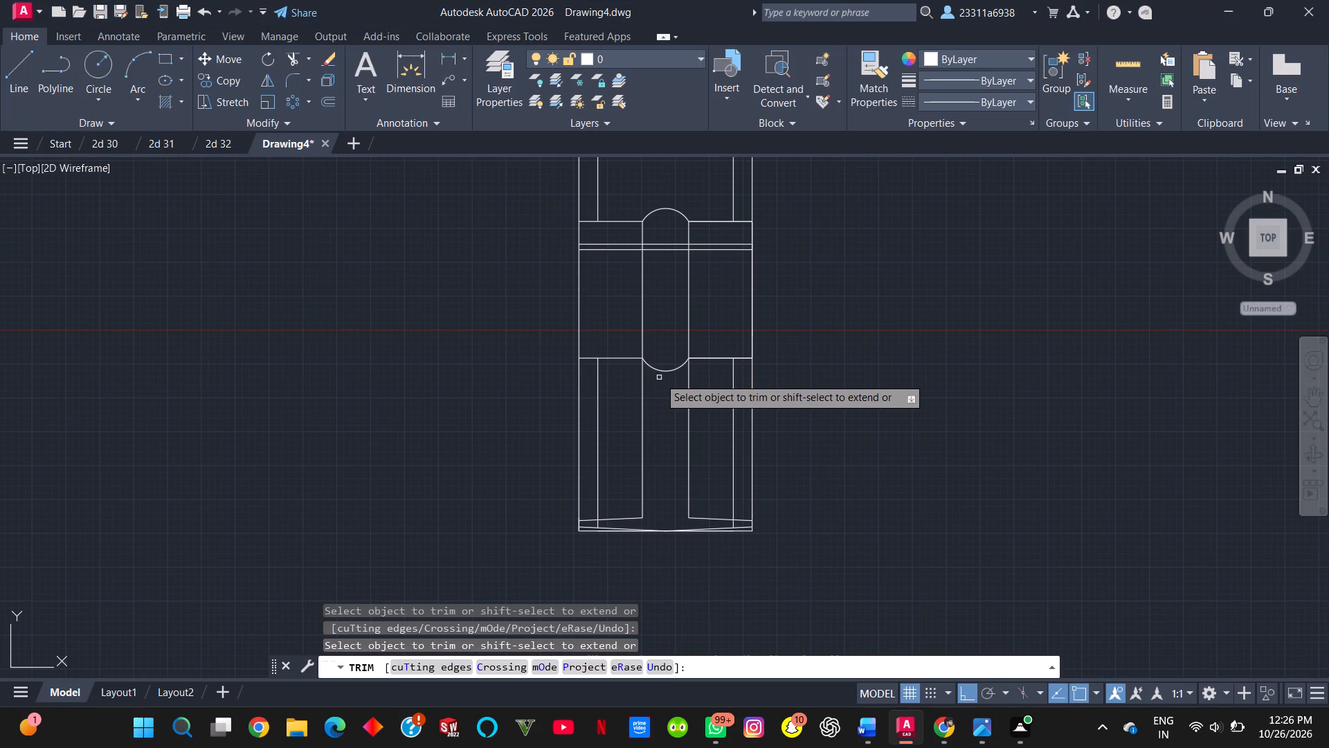
key(Tab)
key(alt+Tab)
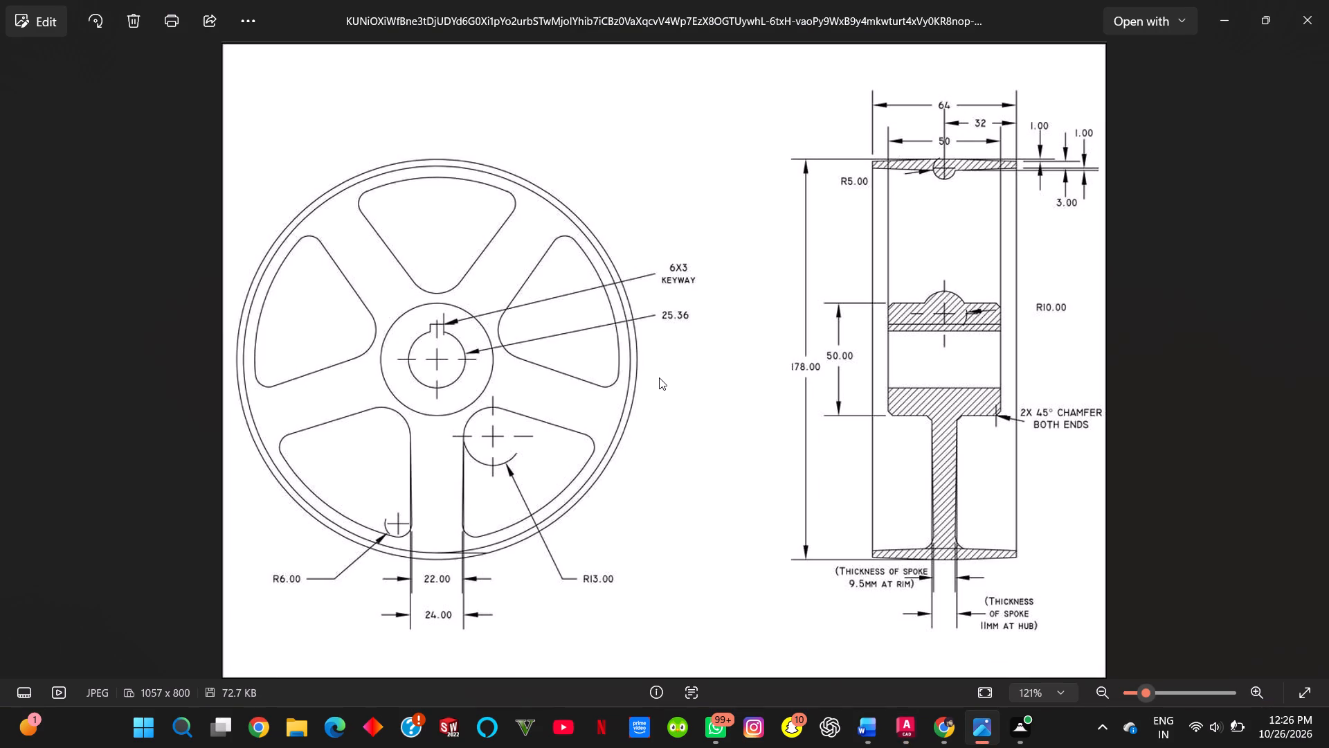
key(alt+Tab)
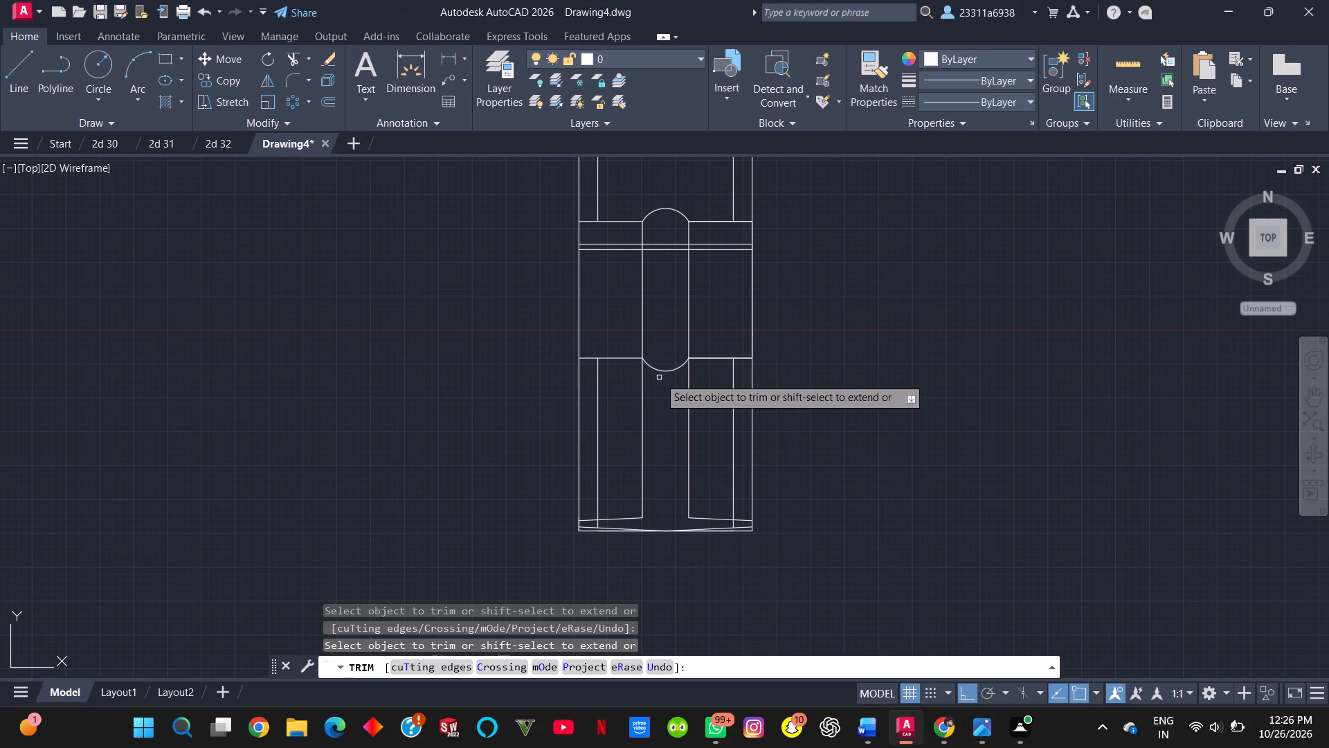
click(642, 232)
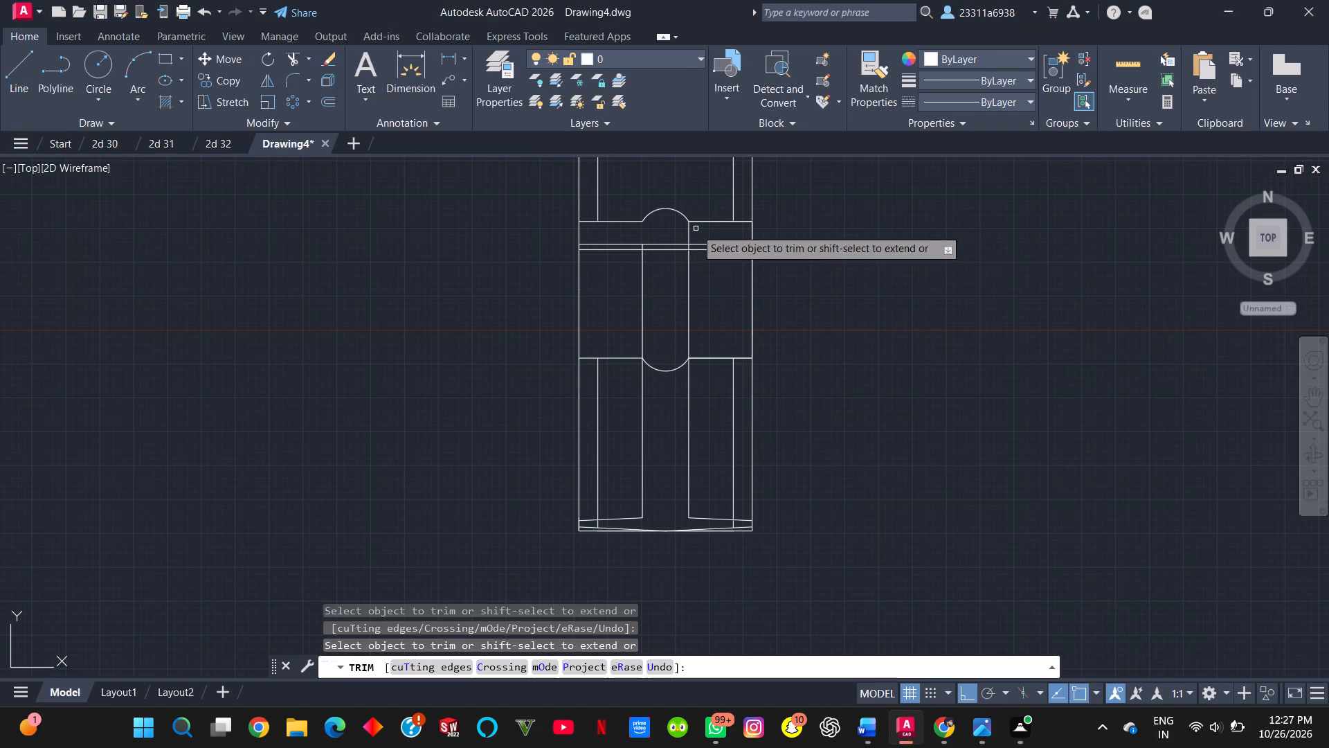
click(687, 229)
scroll(679, 264, up, 3)
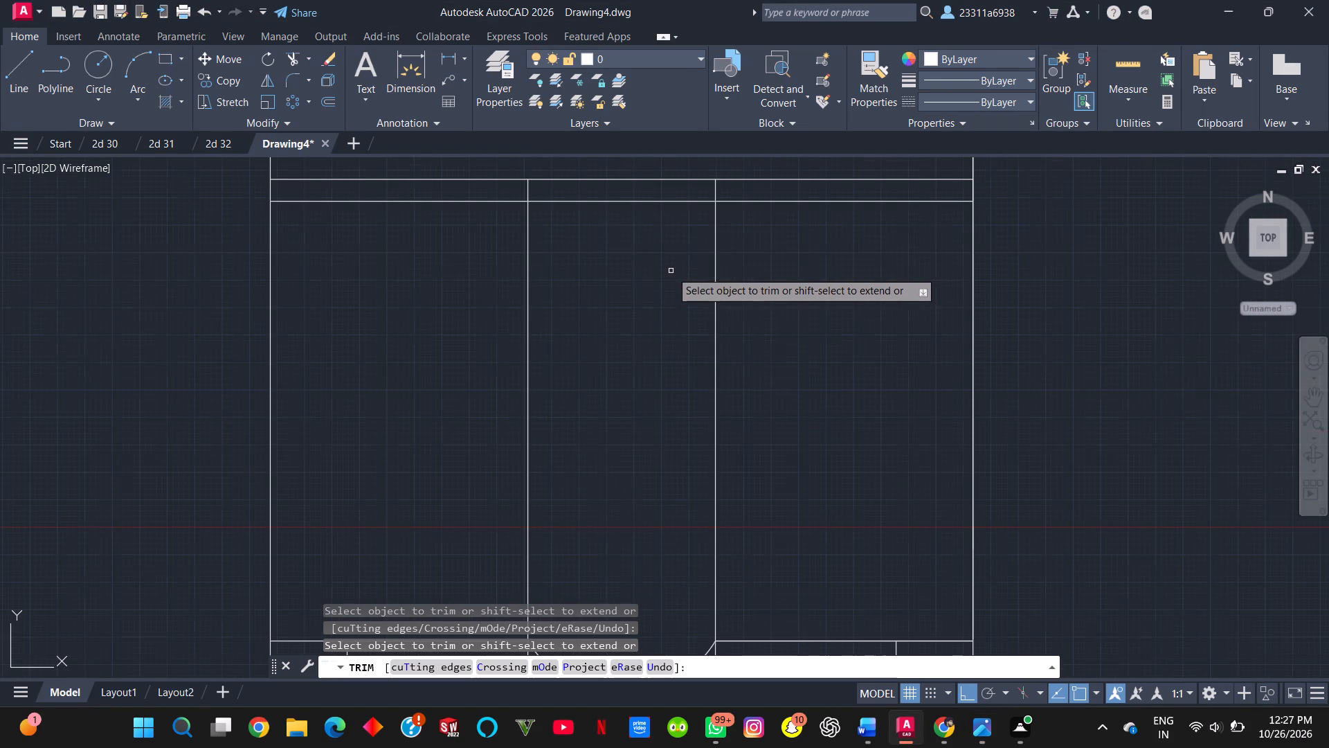
click(530, 191)
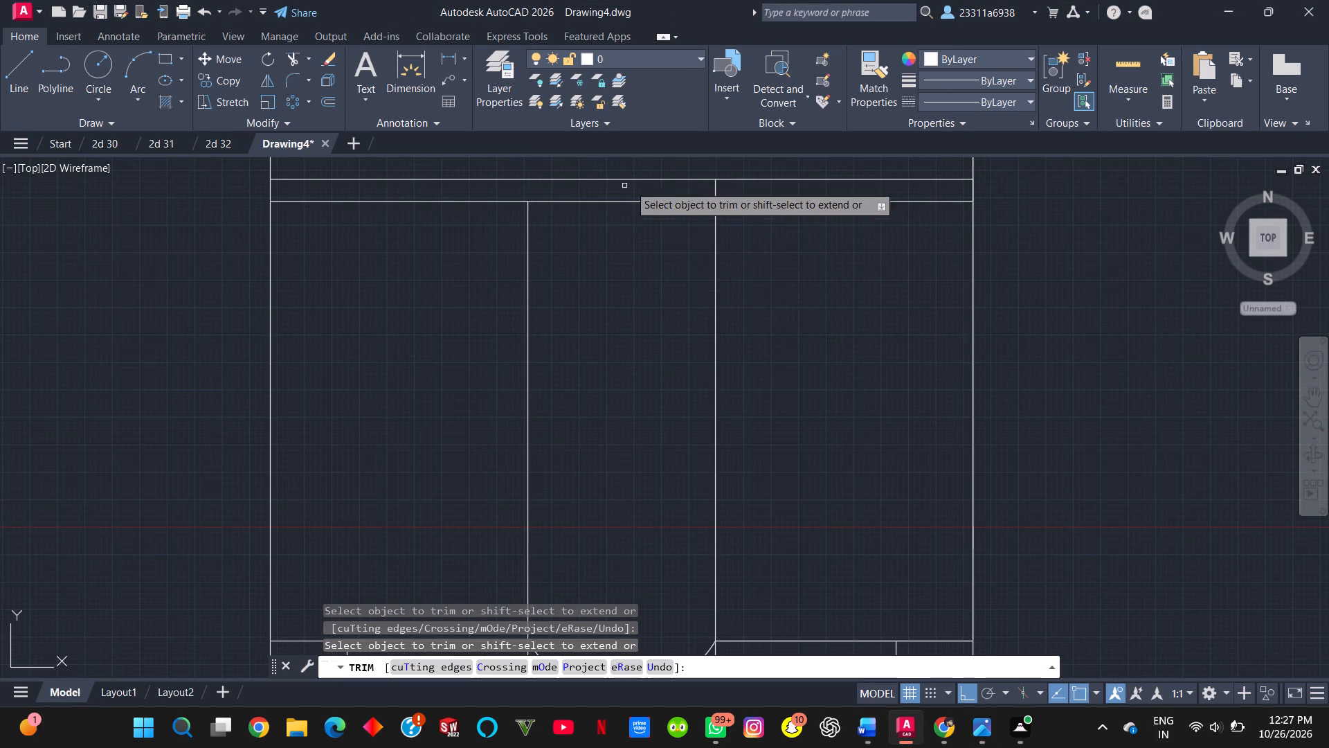
click(713, 185)
scroll(550, 383, down, 1)
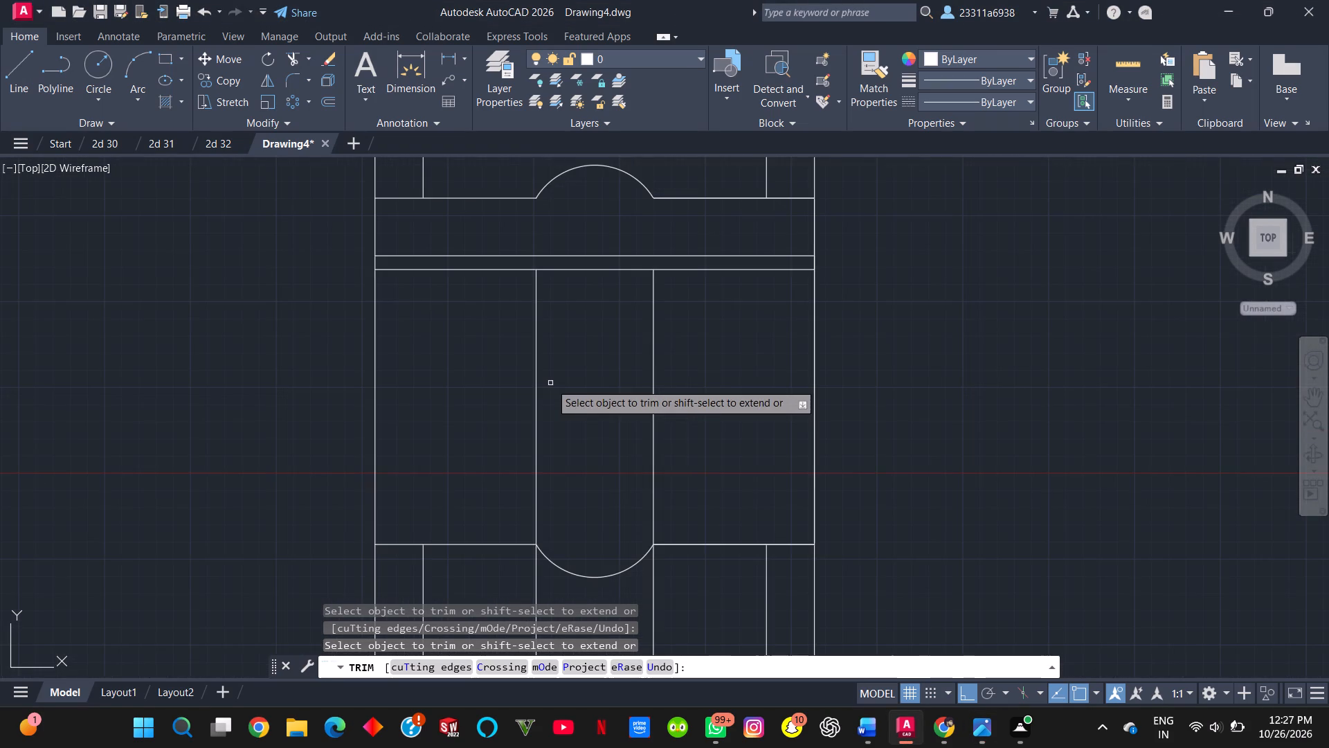
Check the reference image and trim the remaining vertical line parts inside the hub, down to its lower edge.
key(alt+Tab)
key(alt+Tab)
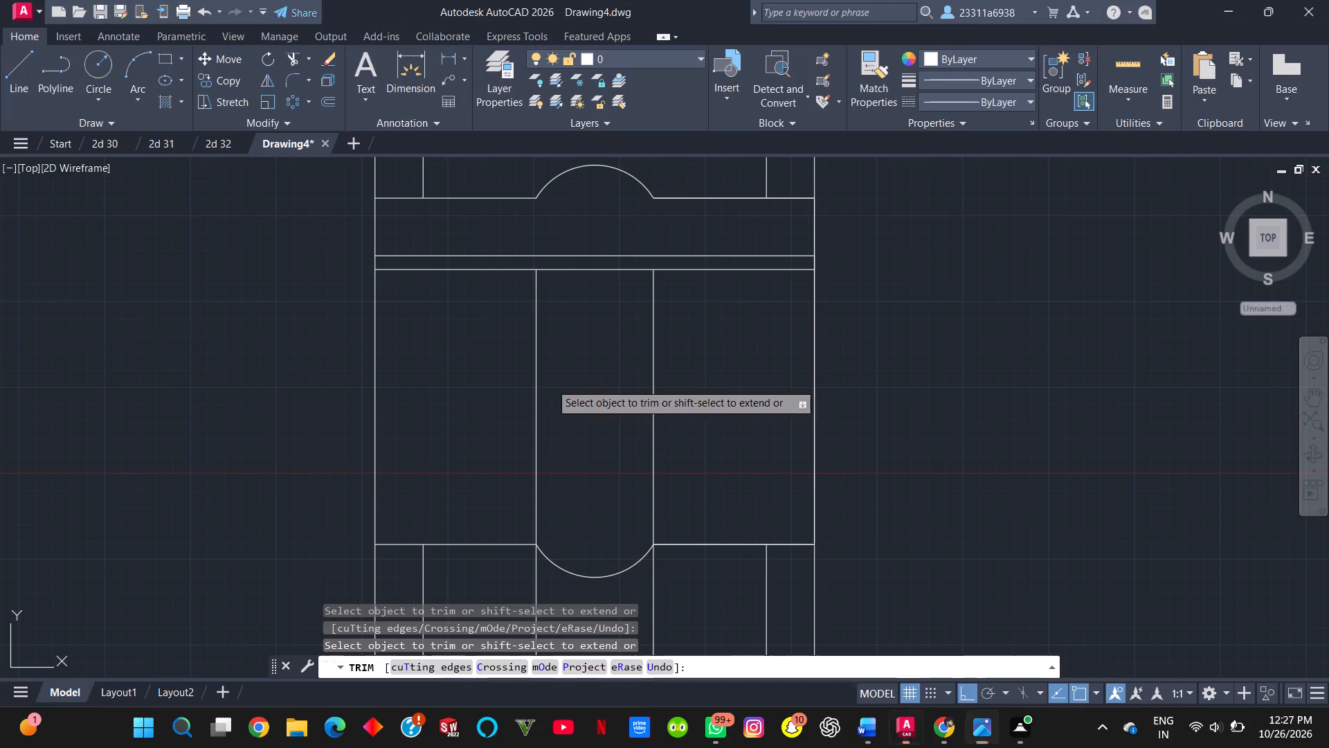
click(534, 395)
click(654, 386)
key(alt+Tab)
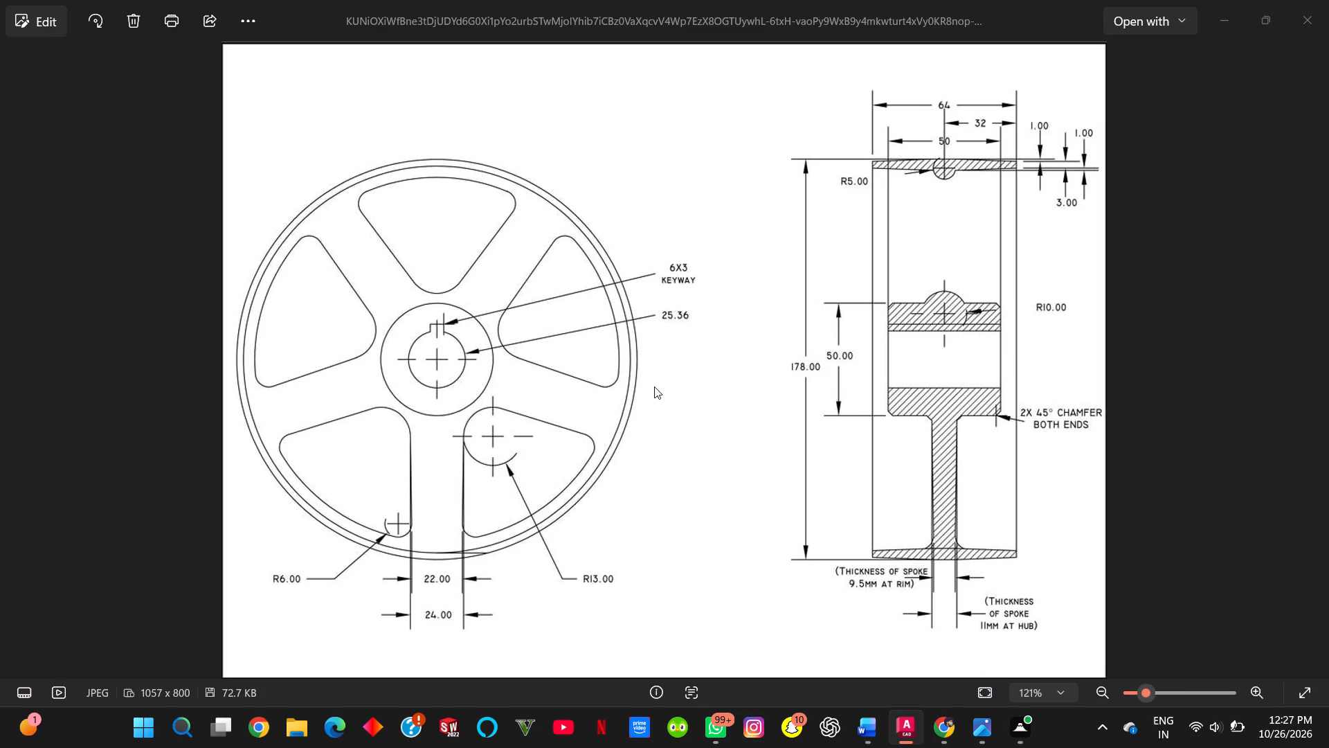
key(alt+Tab)
scroll(635, 418, down, 2)
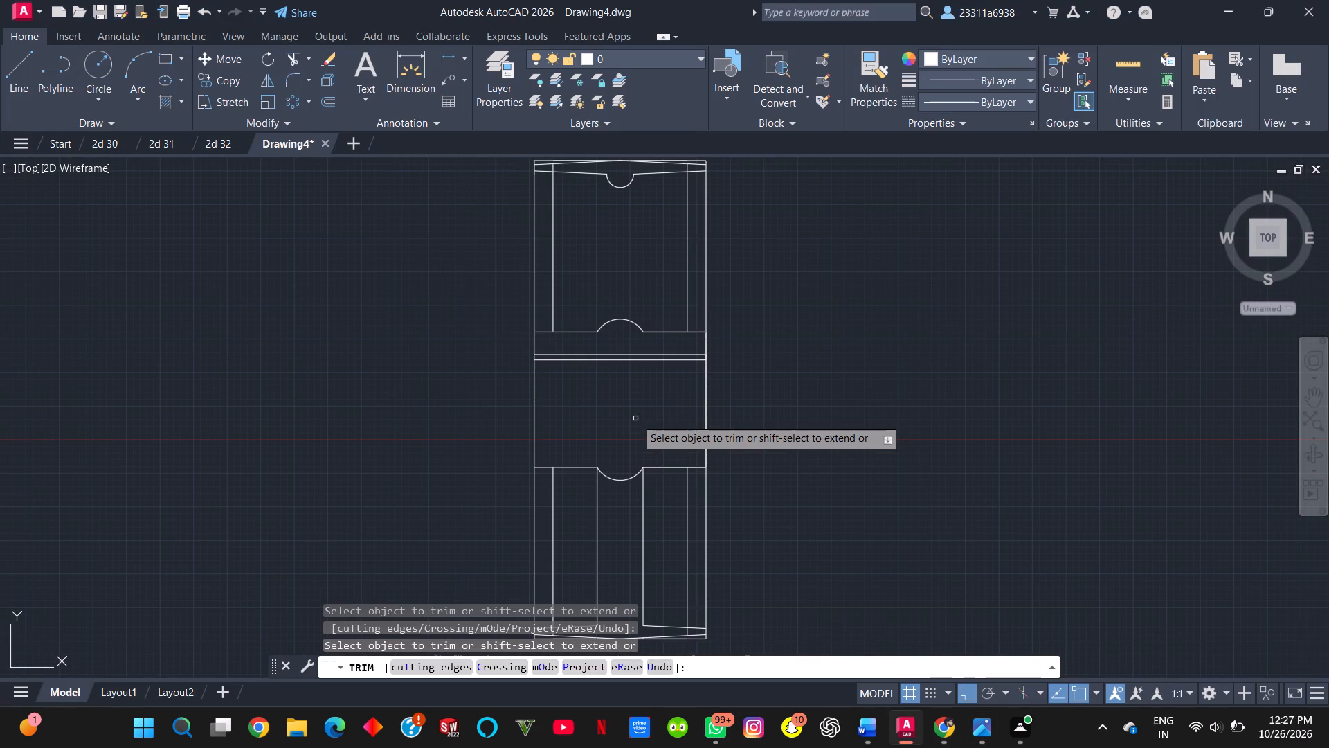
key(Escape)
Draw a horizontal line joining the two ends of the lower hub arc to close the hub's bottom edge.
key(l)
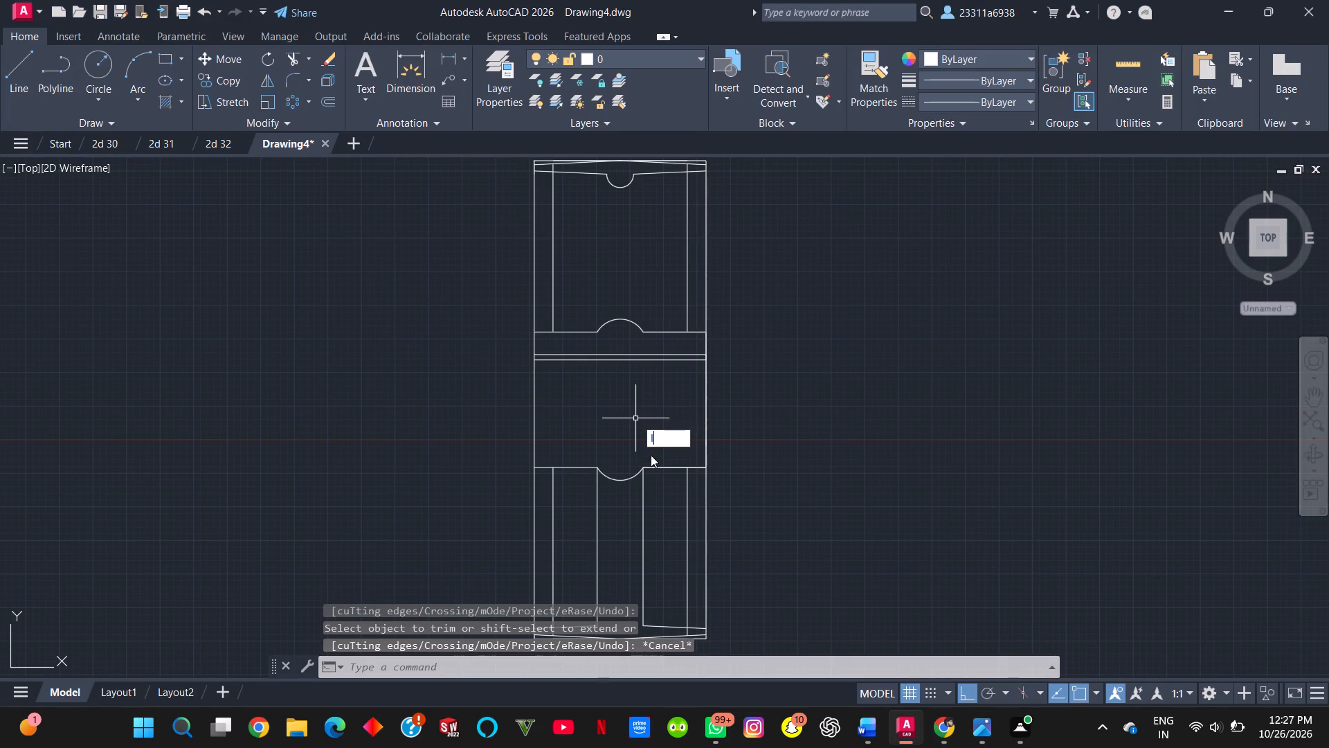
click(668, 450)
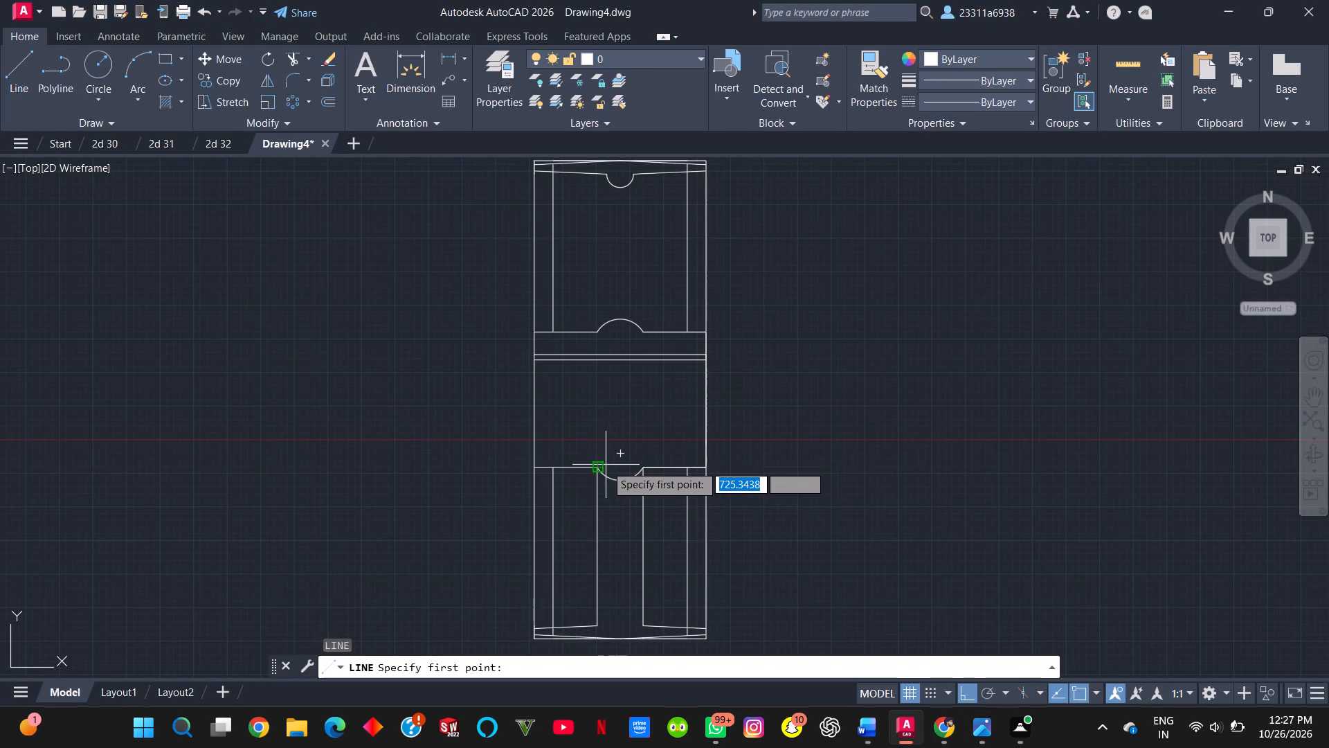
click(606, 465)
click(647, 465)
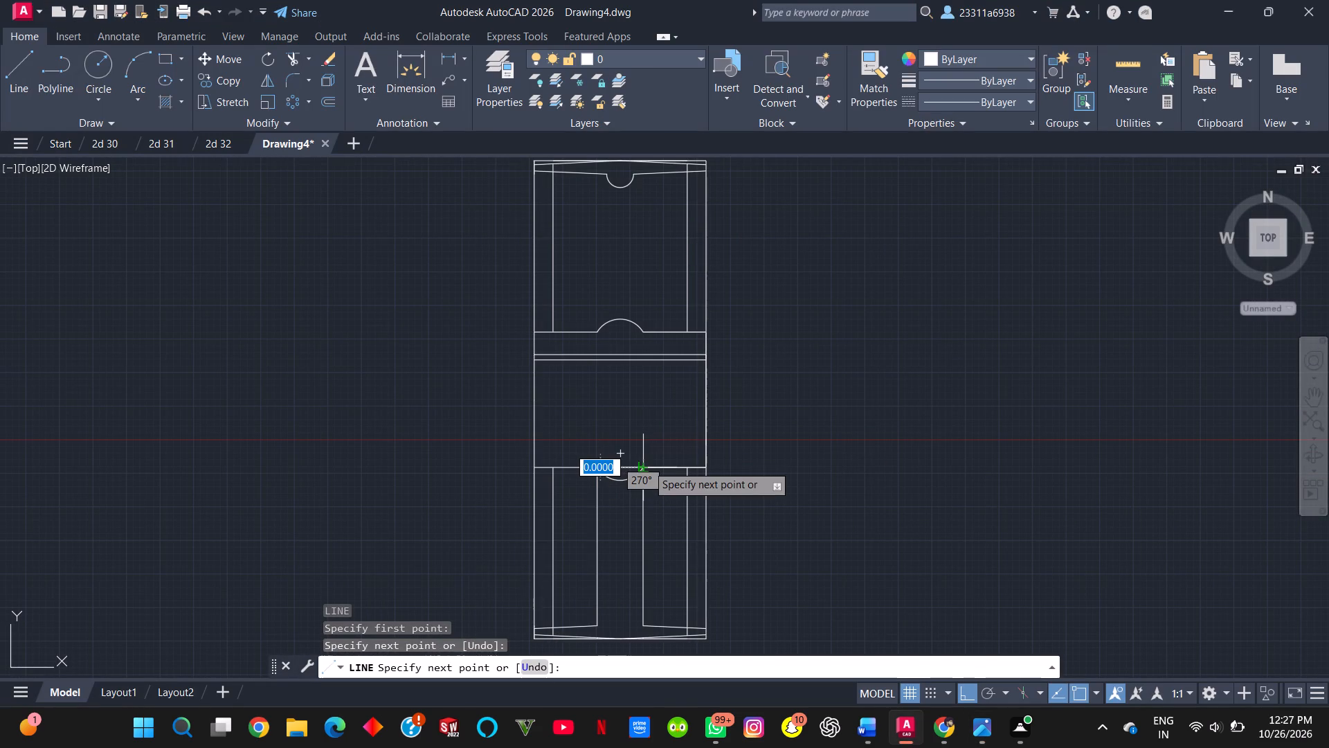
key(Escape)
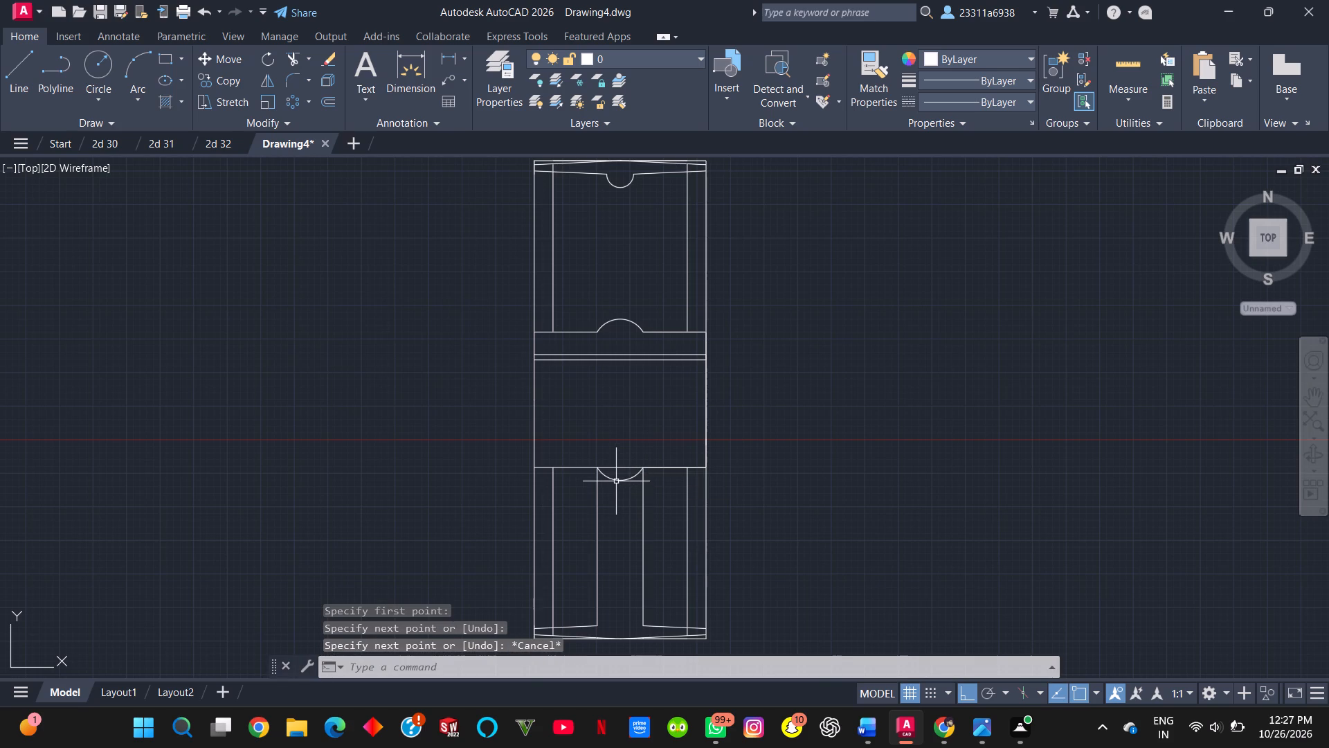
Erase the lower hub arc between the two spoke lines at the hub's bottom edge.
click(616, 481)
key(Delete)
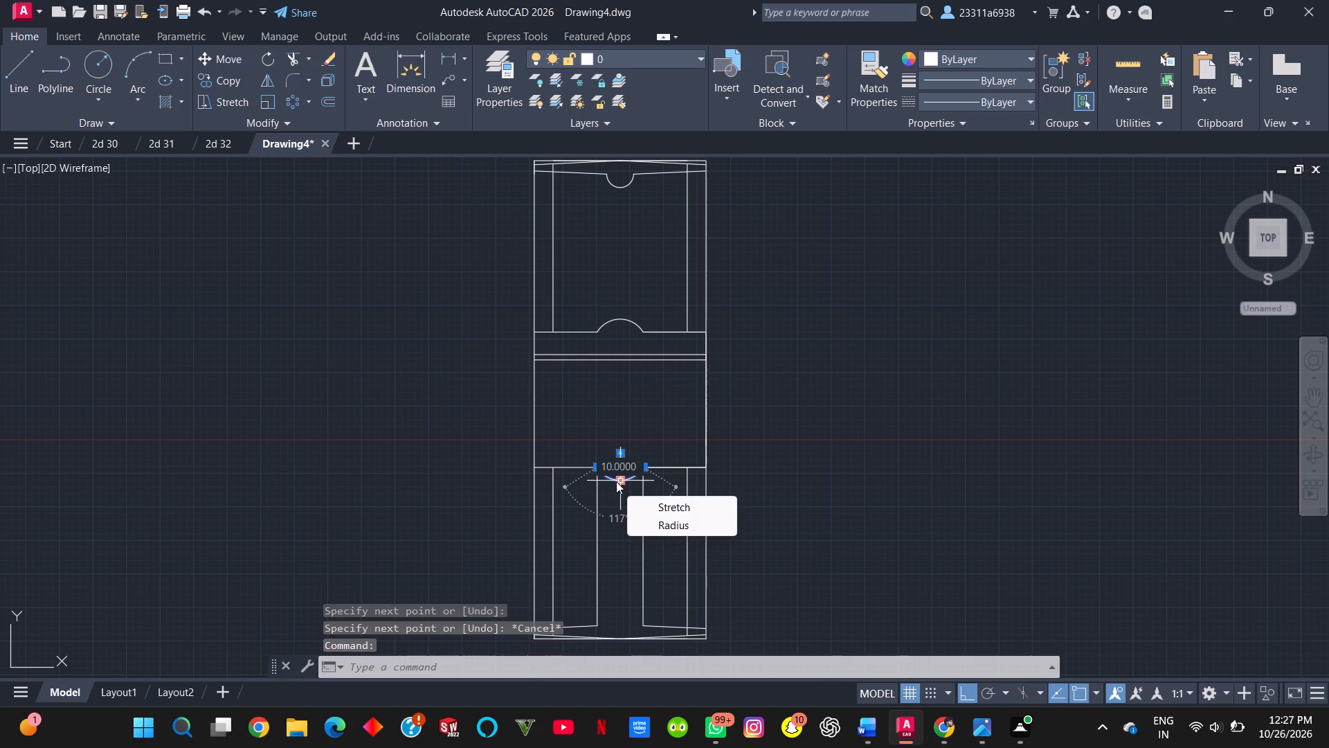
key(Escape)
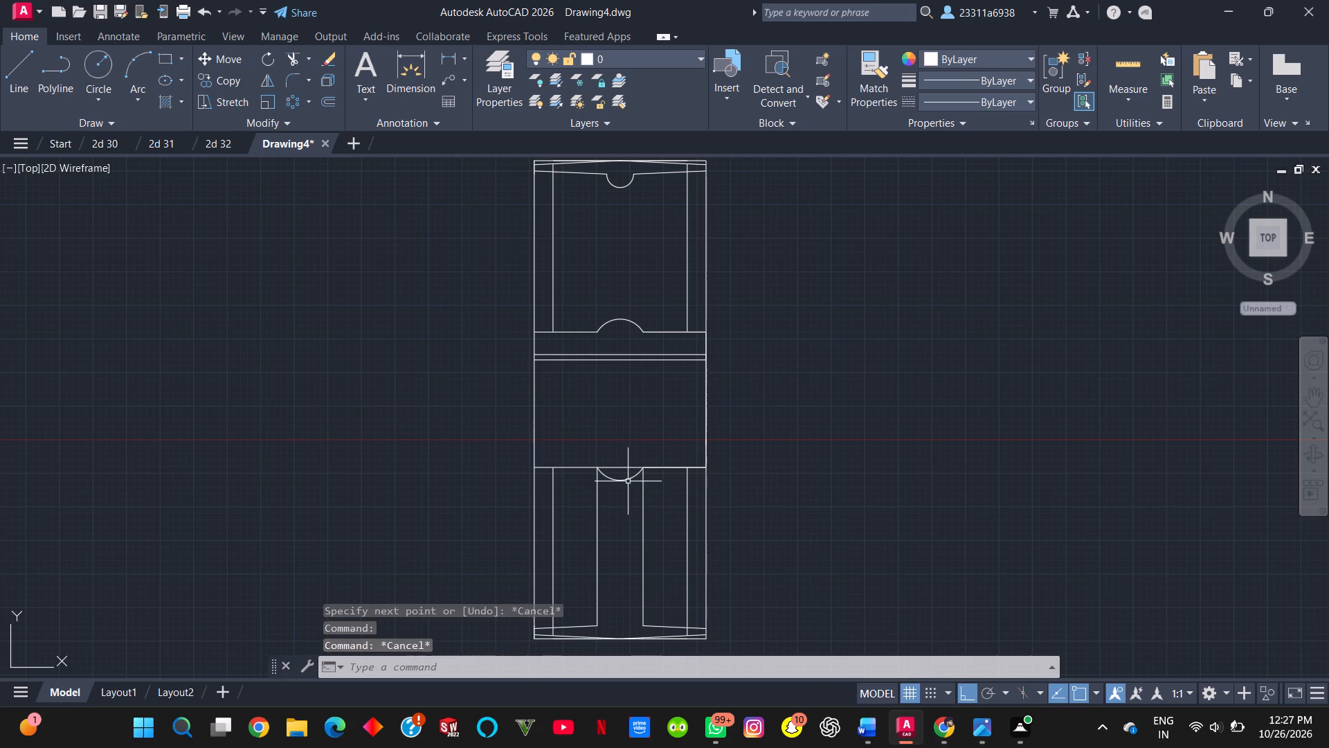
double_click(628, 481)
key(Delete)
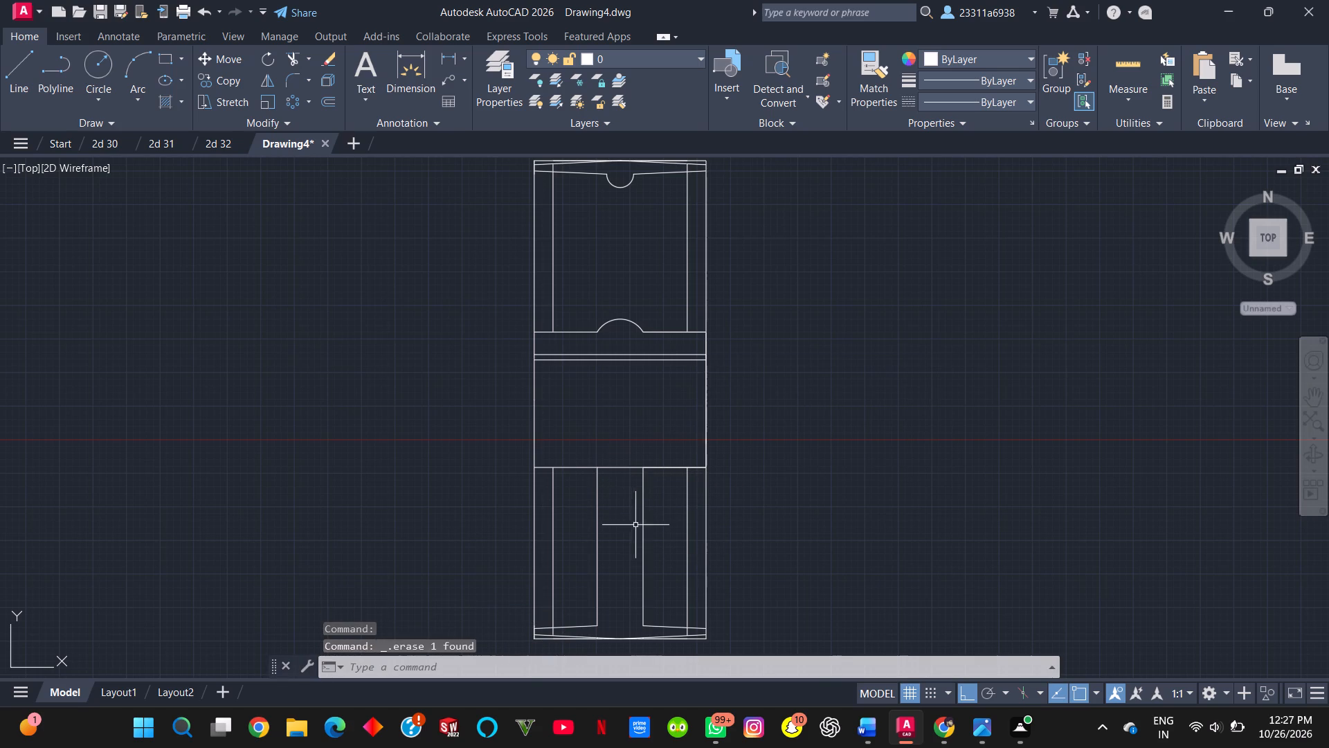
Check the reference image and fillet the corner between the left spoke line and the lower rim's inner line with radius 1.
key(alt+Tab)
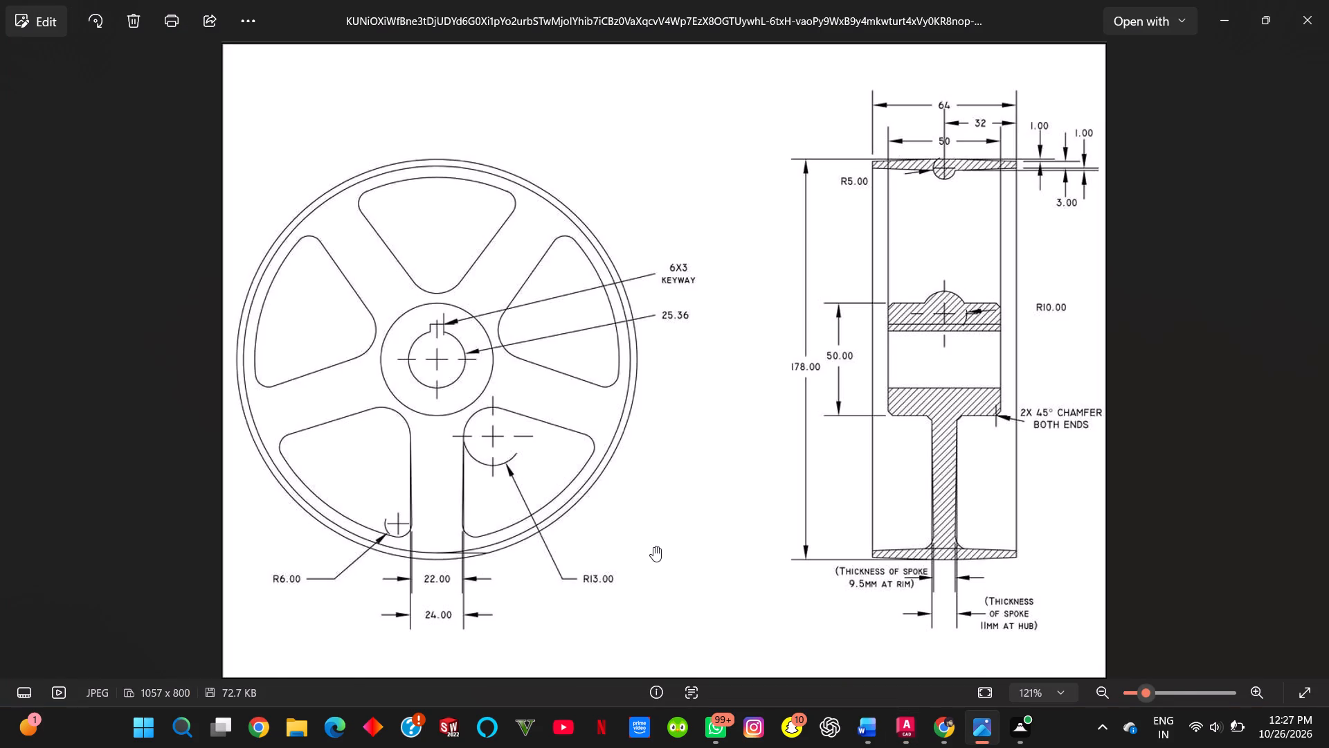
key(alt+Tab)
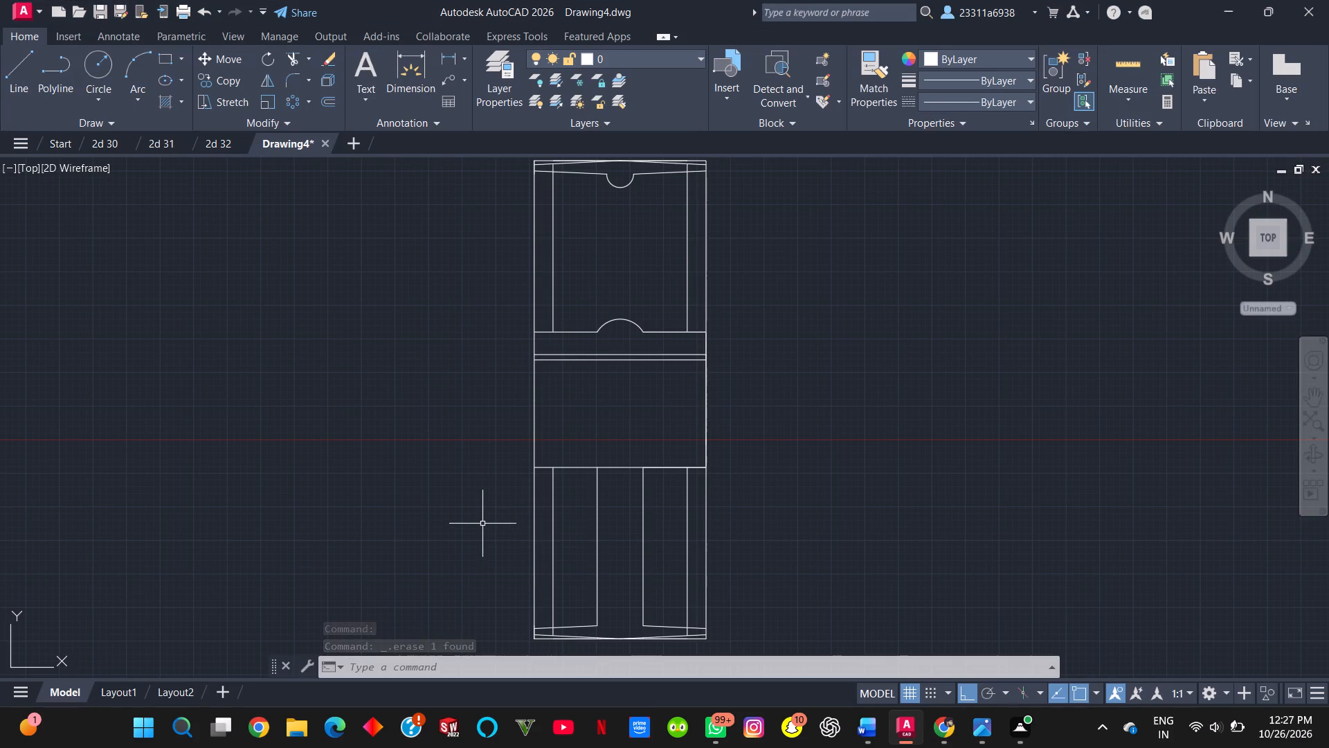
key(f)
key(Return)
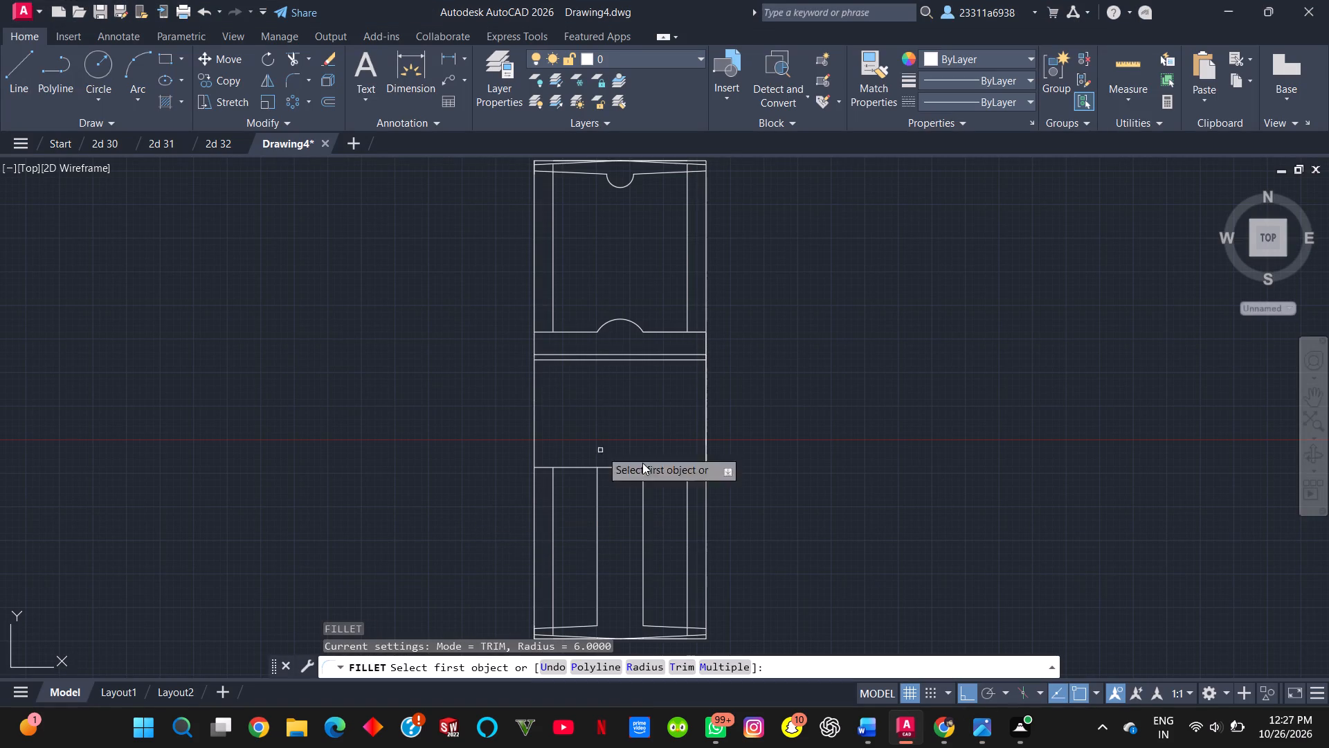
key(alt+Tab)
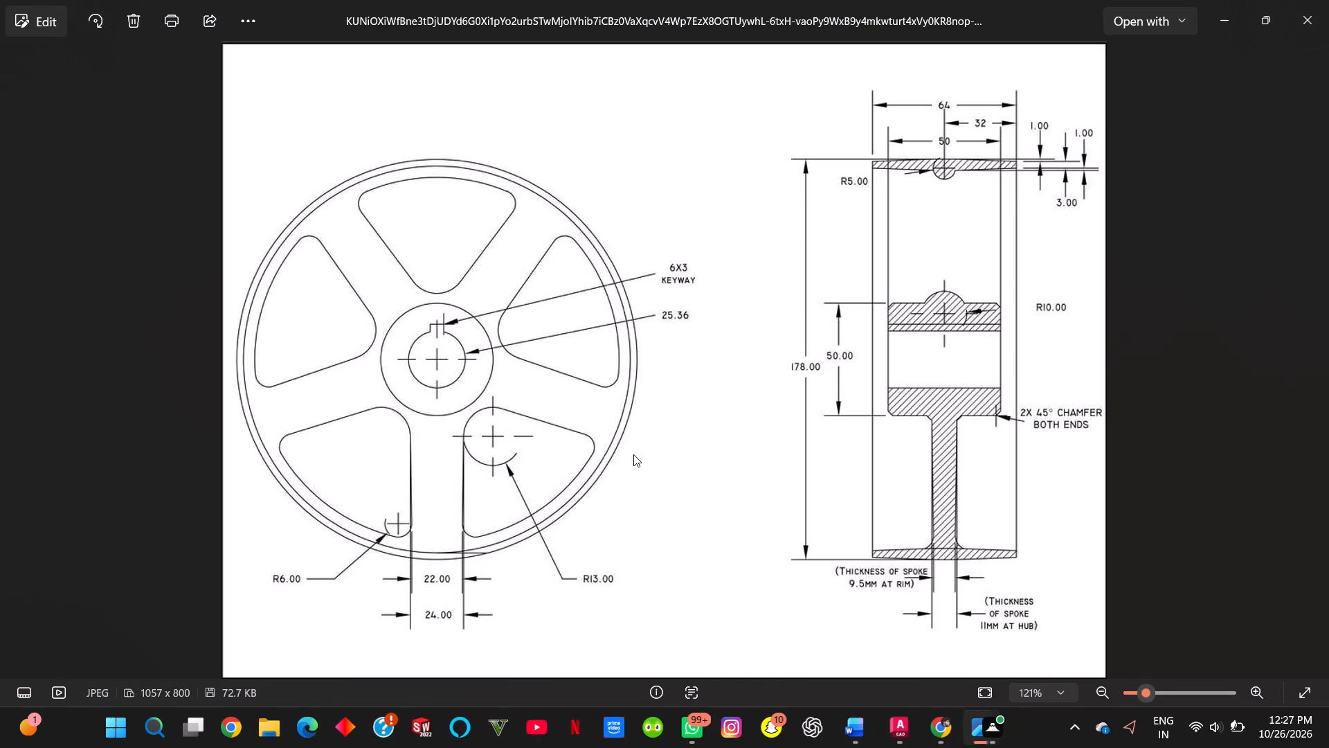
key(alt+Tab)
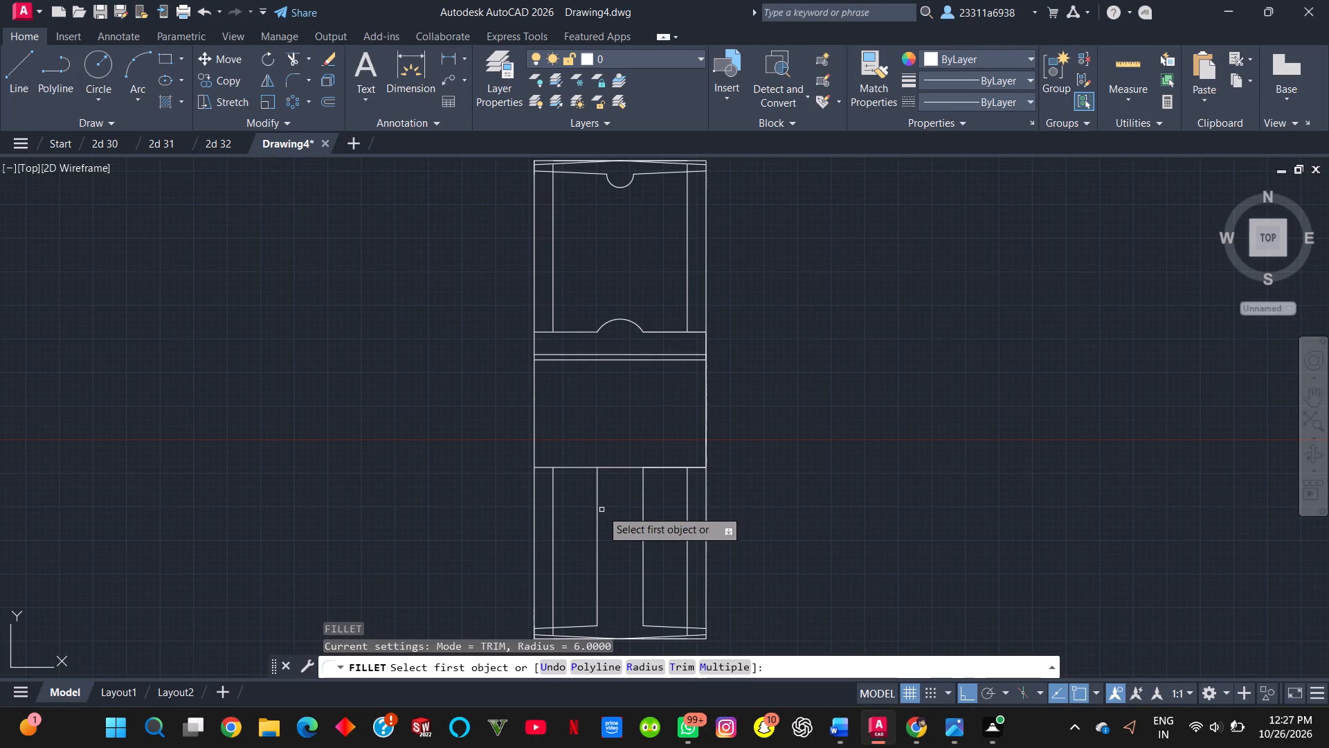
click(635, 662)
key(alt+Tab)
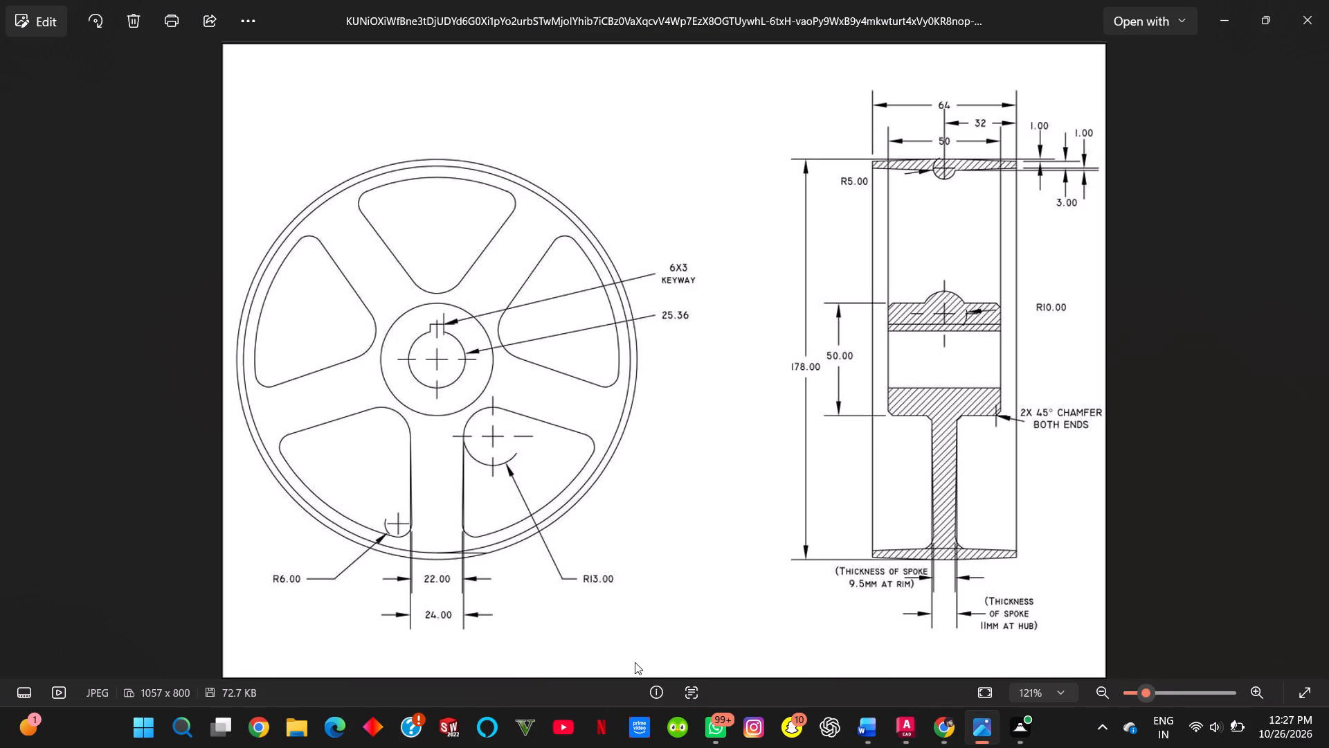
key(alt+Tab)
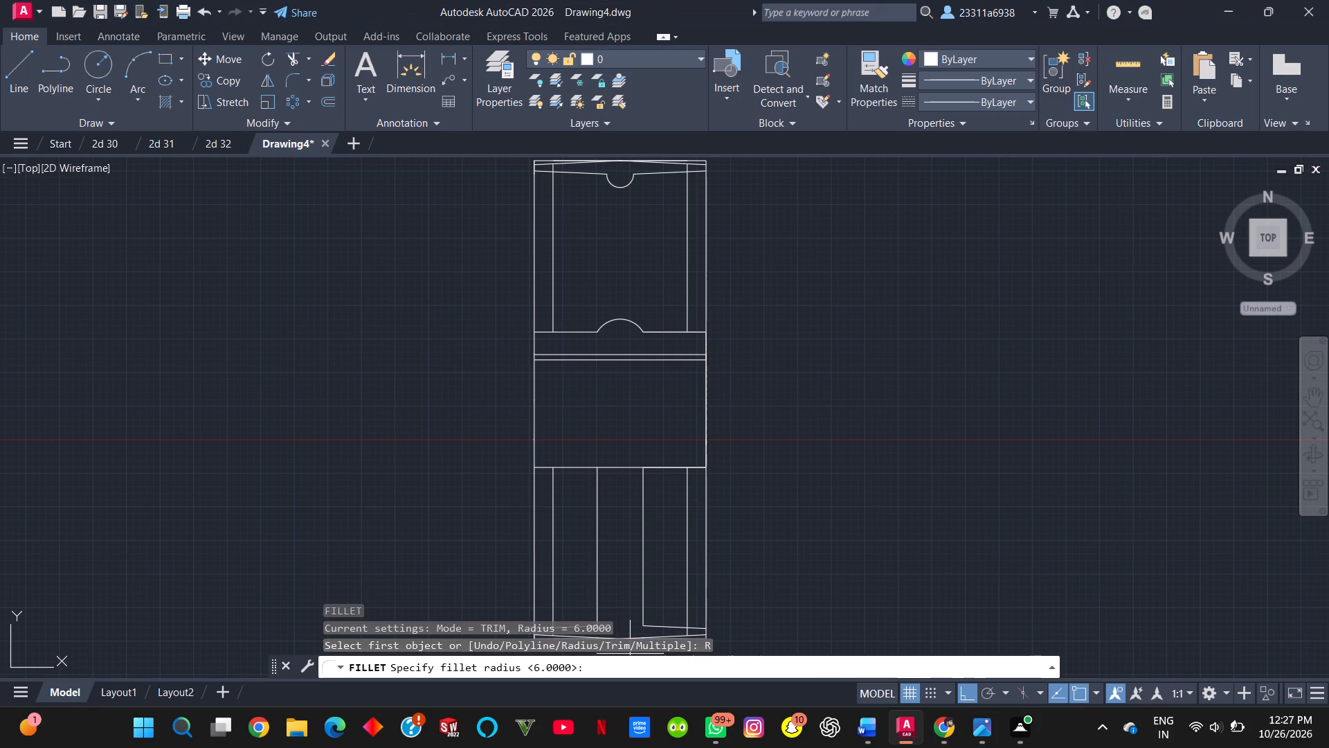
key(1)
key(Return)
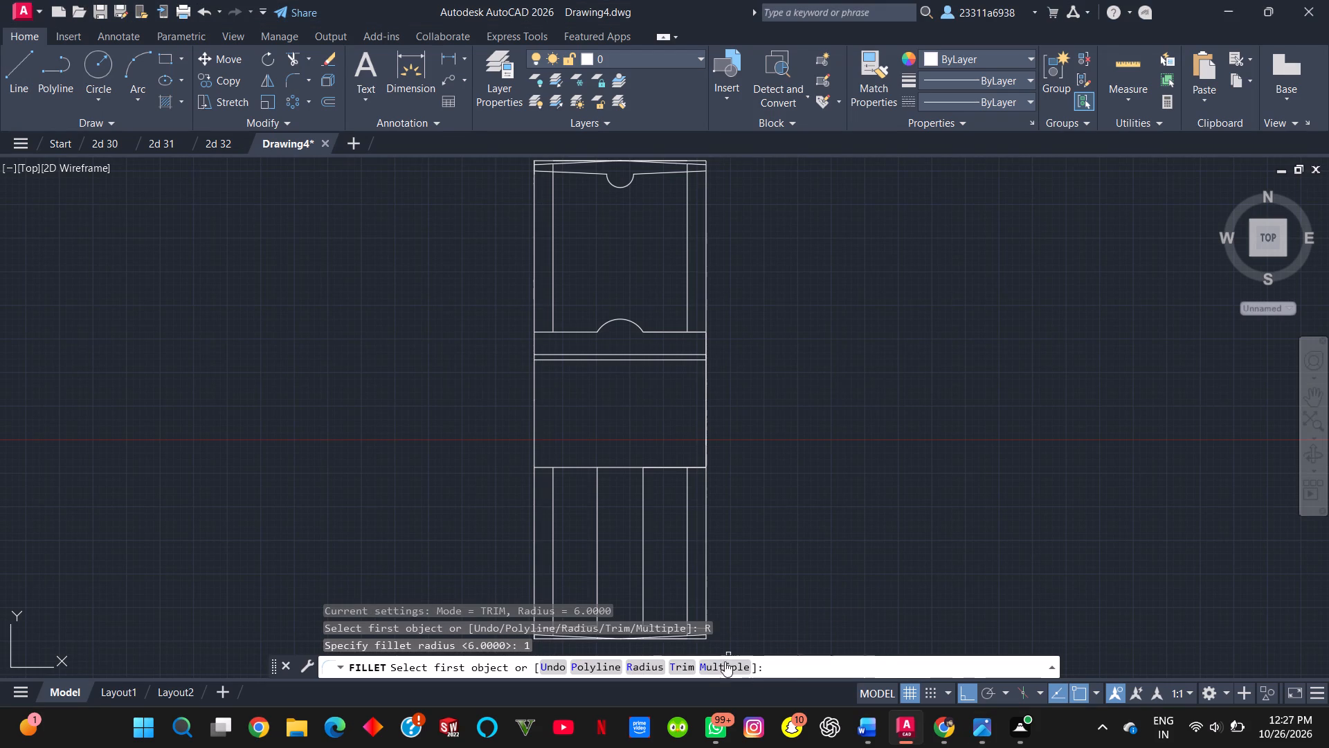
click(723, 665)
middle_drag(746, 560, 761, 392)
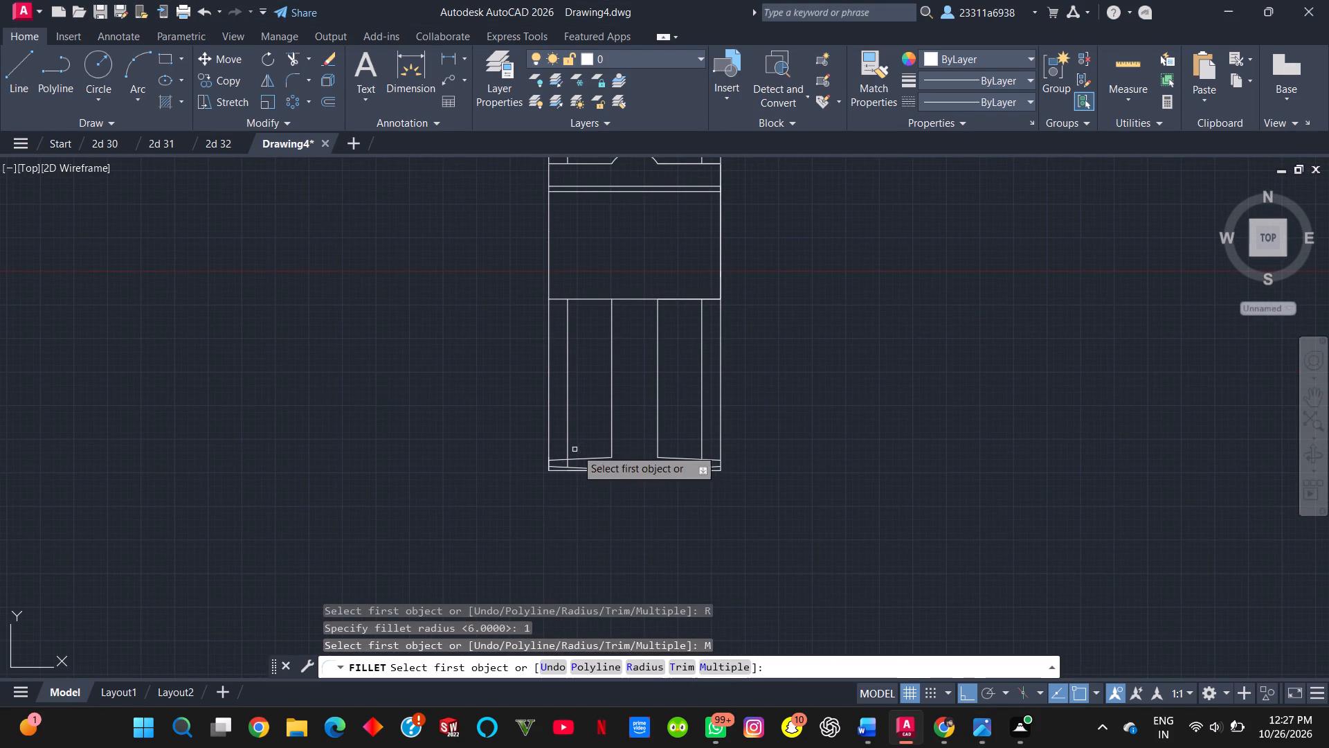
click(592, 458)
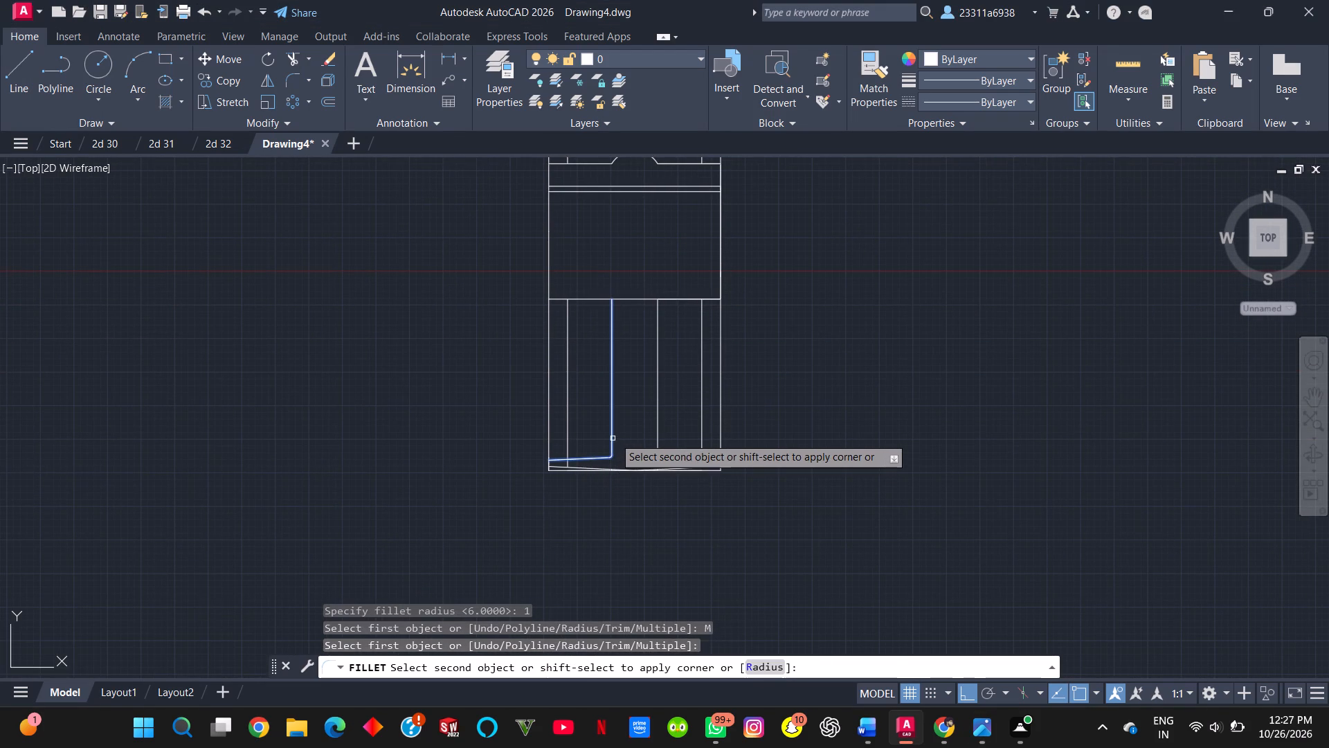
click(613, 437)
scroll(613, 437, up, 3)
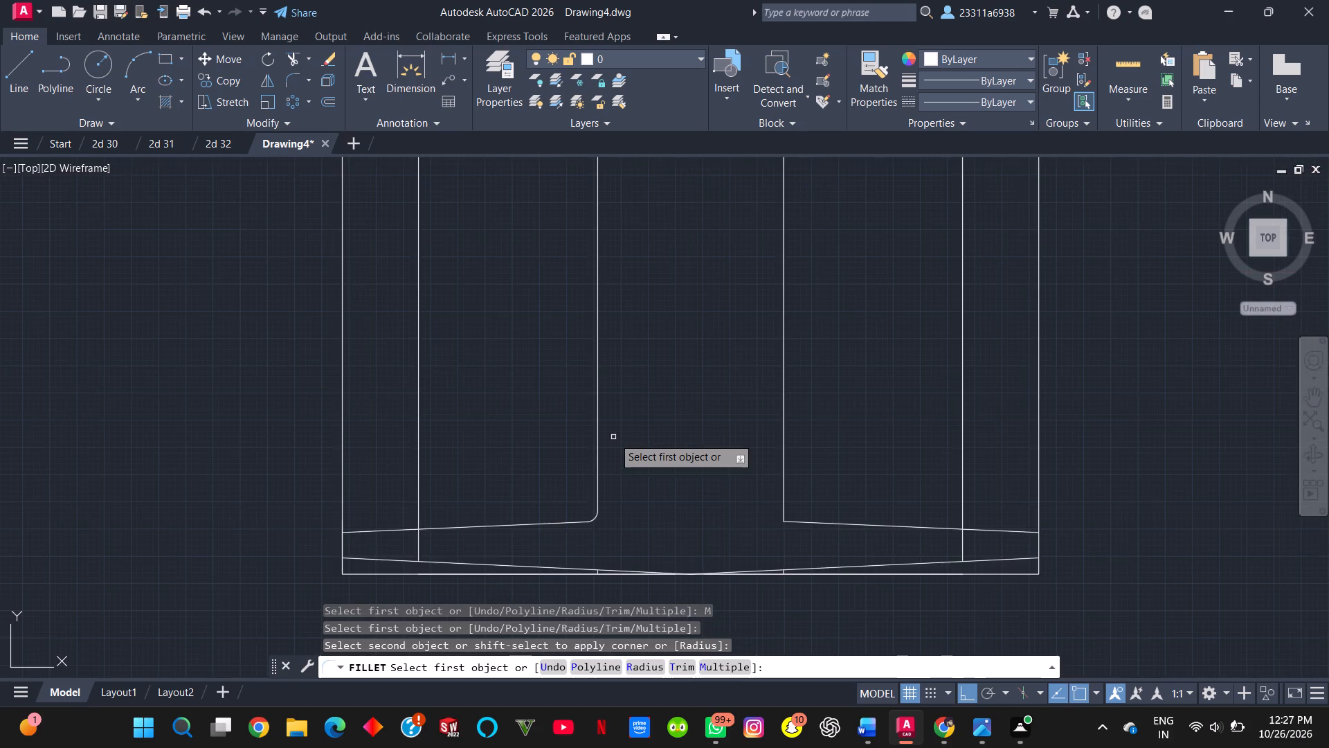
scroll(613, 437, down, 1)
Fillet both corners where the spoke lines meet the lower rim's inner lines with radius 10, using the Multiple option.
click(647, 675)
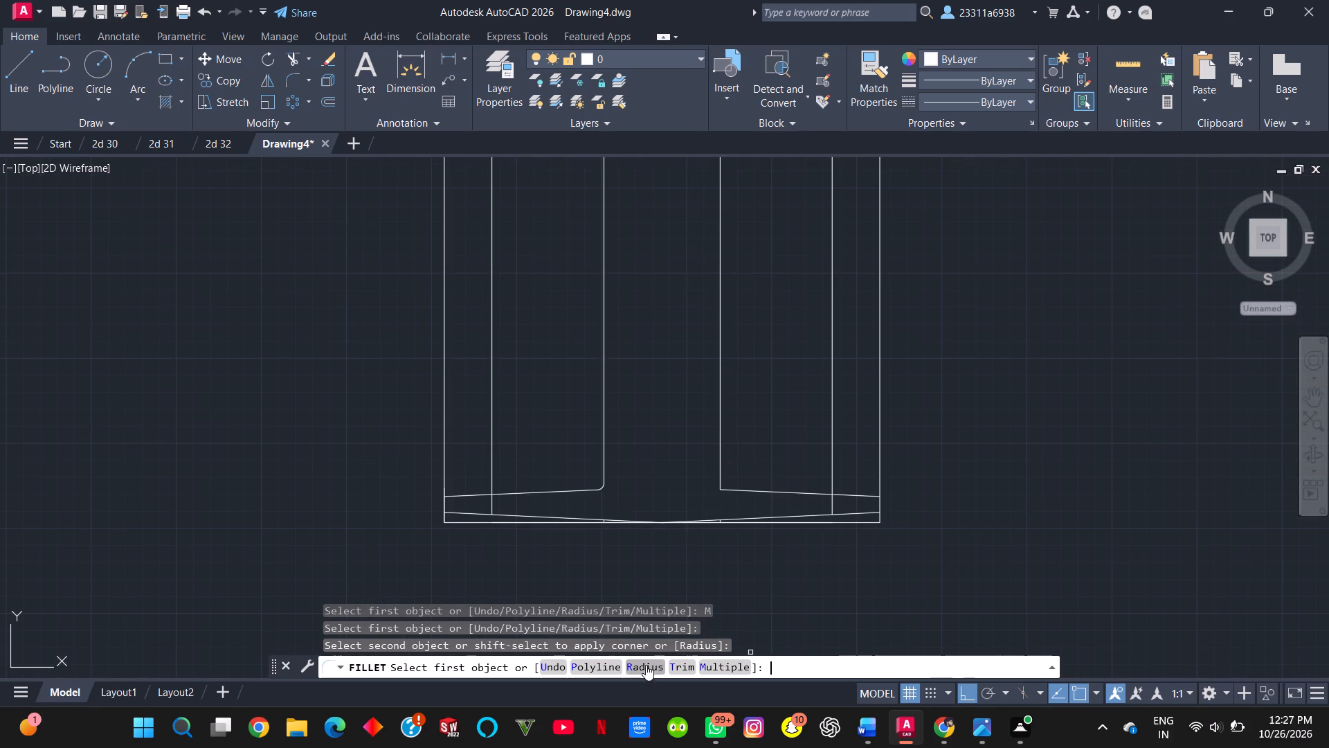
double_click(646, 665)
text(10)
key(Return)
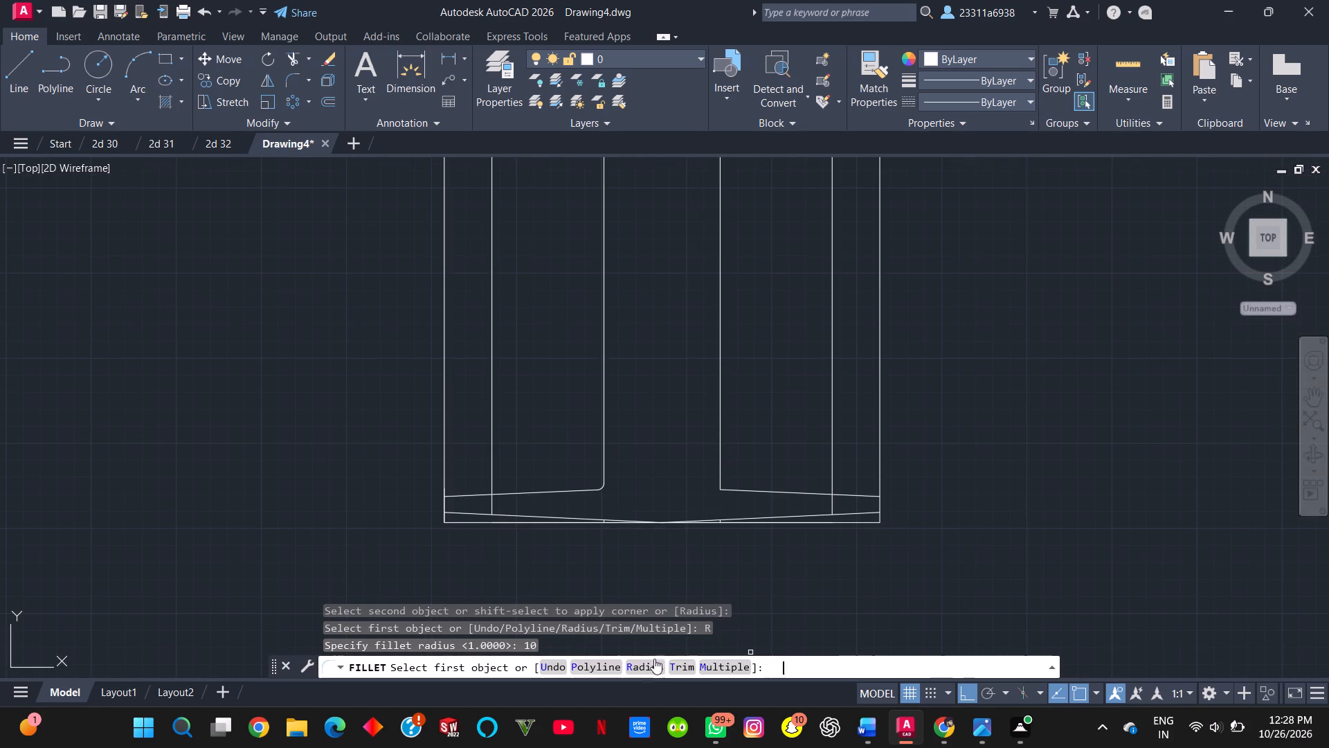
click(710, 670)
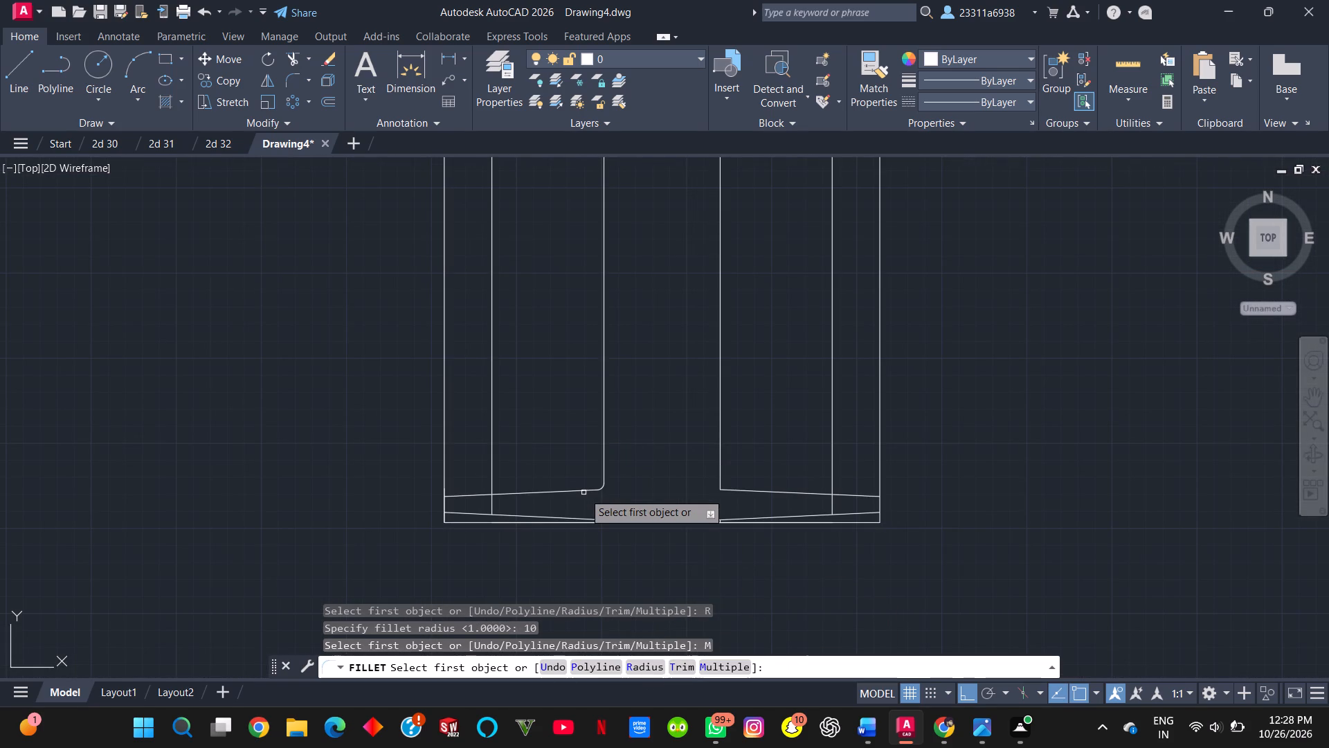
click(575, 492)
click(602, 457)
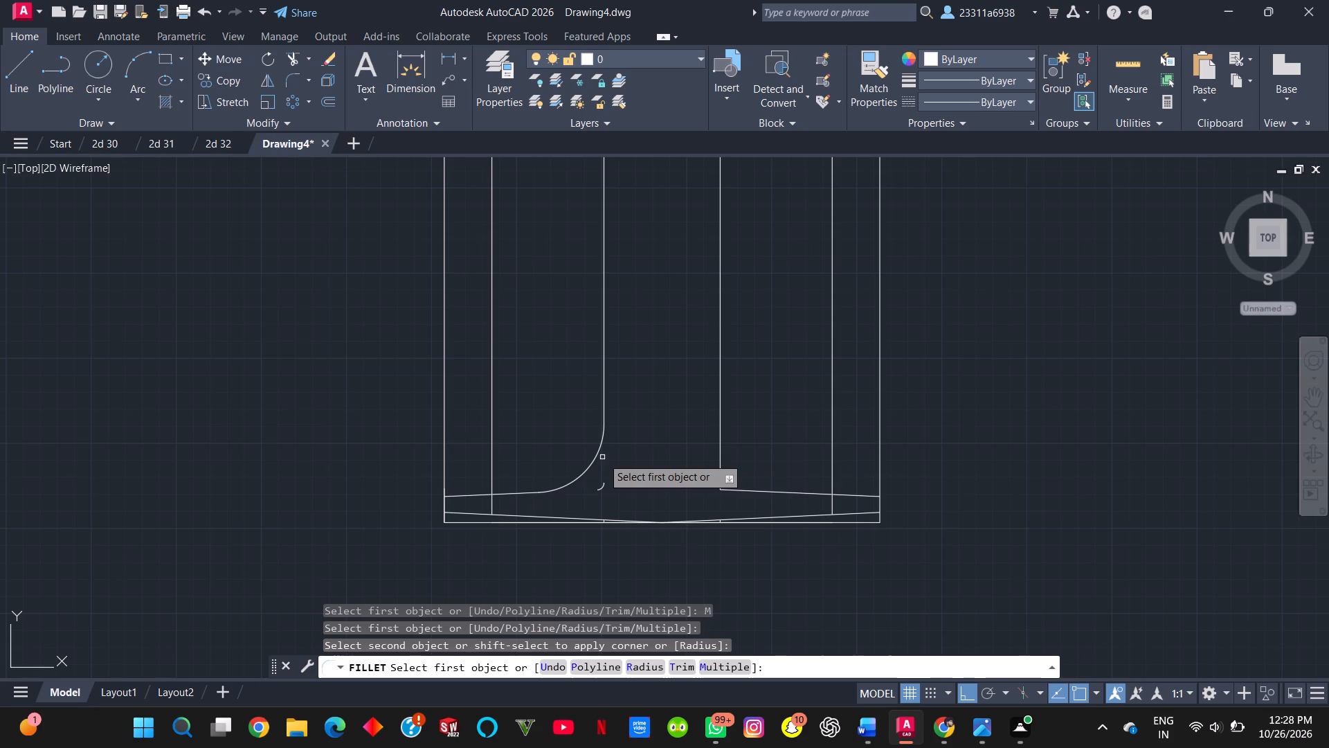
click(724, 454)
click(721, 454)
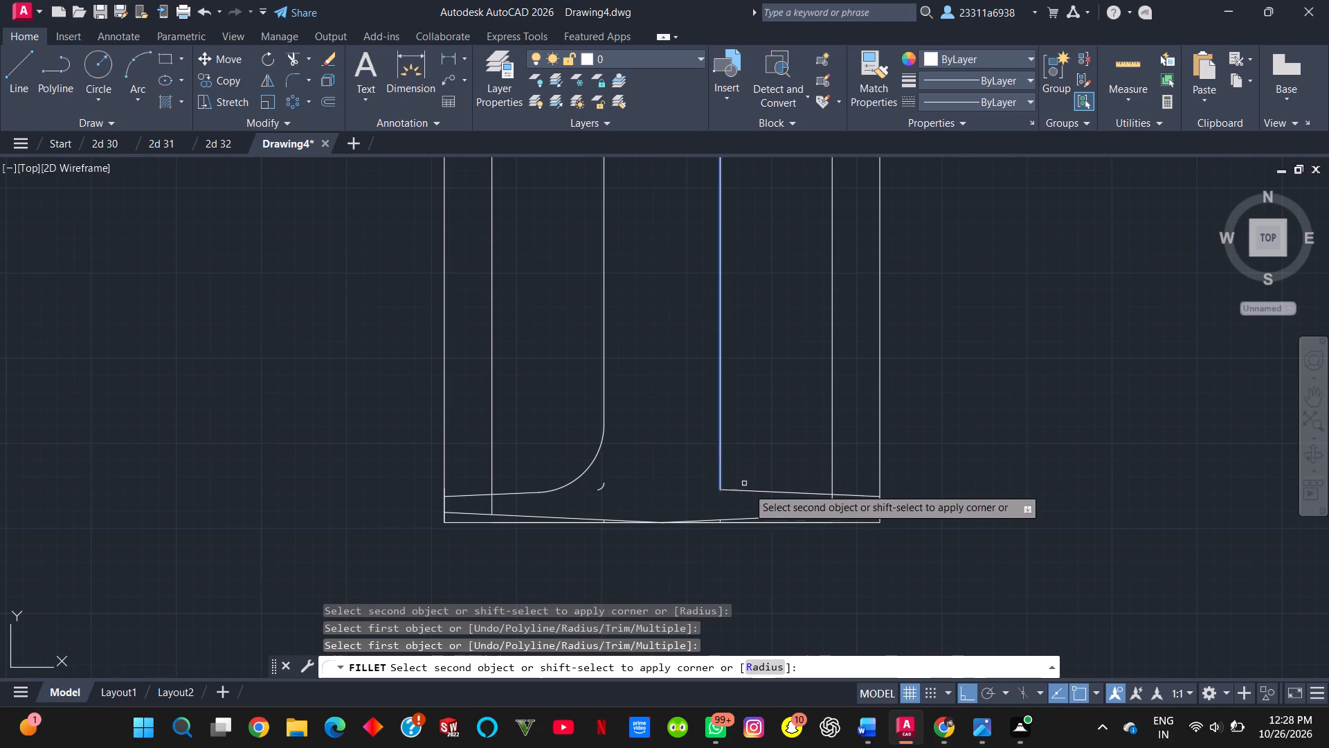
click(750, 489)
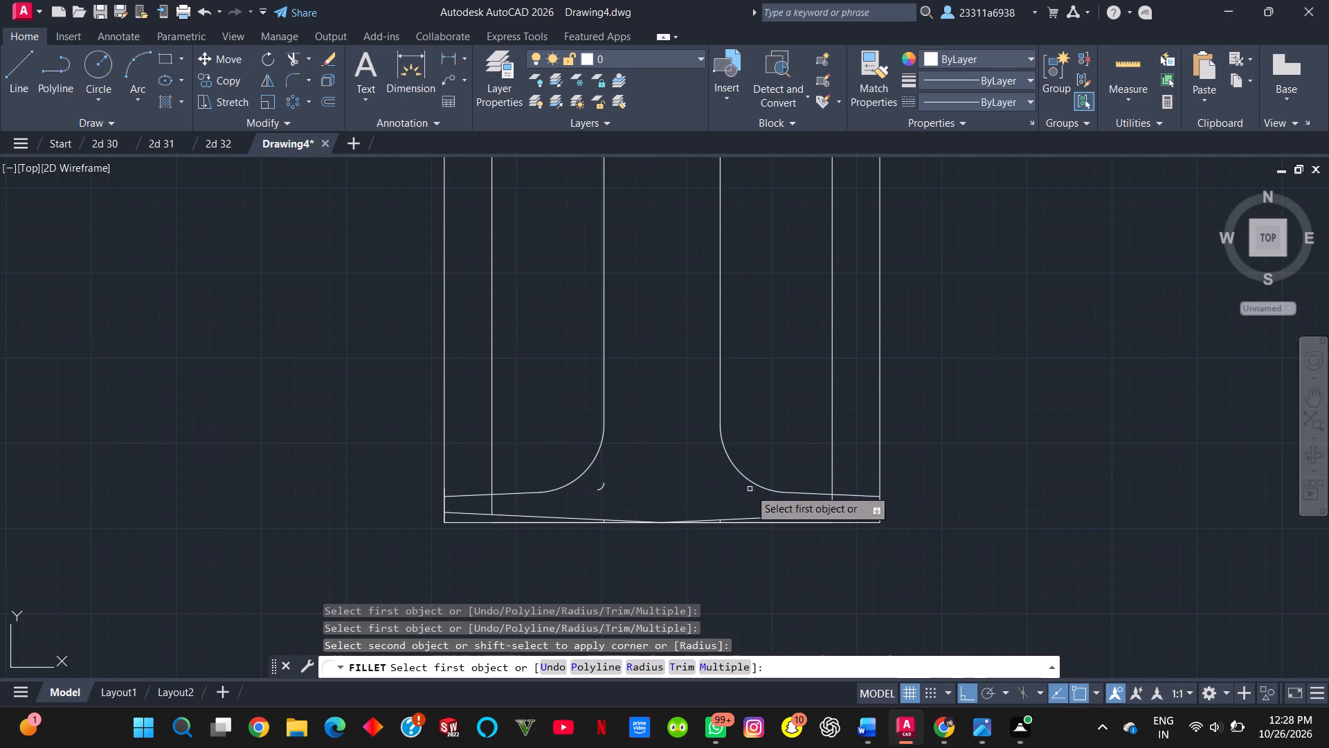
key(Escape)
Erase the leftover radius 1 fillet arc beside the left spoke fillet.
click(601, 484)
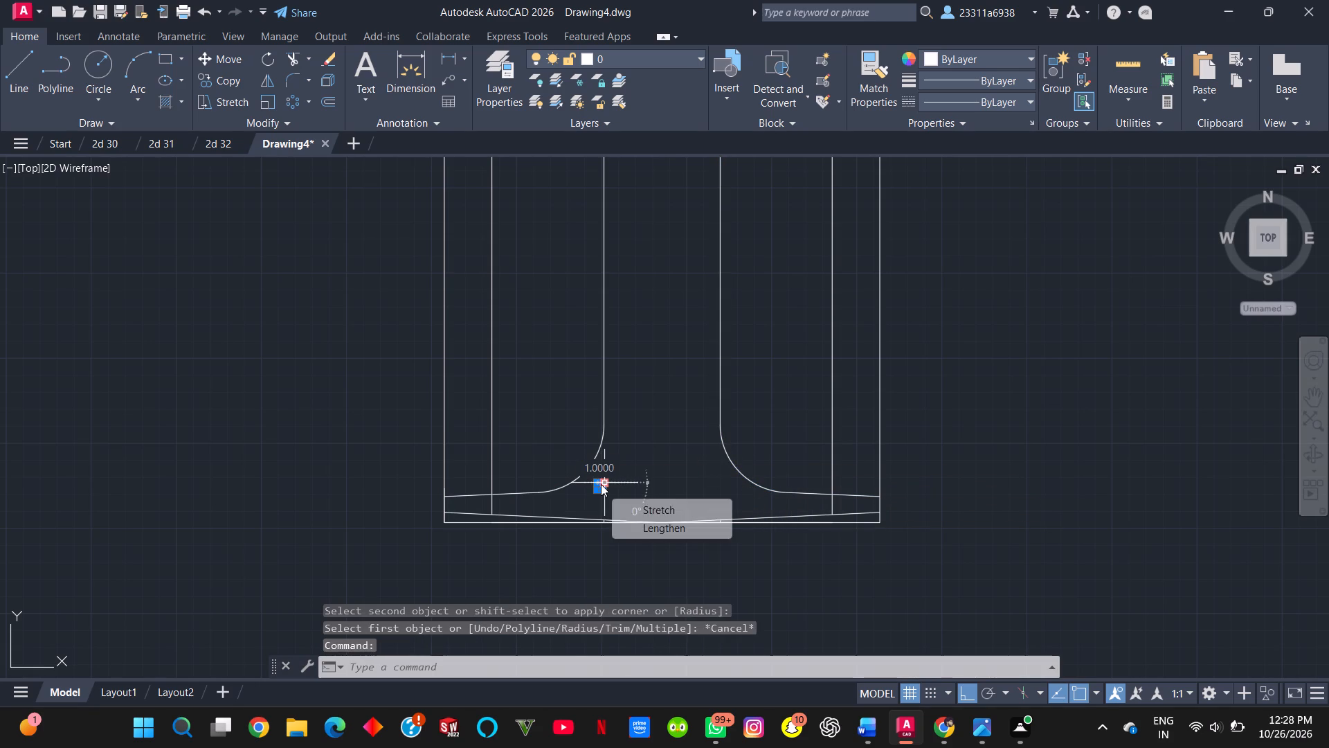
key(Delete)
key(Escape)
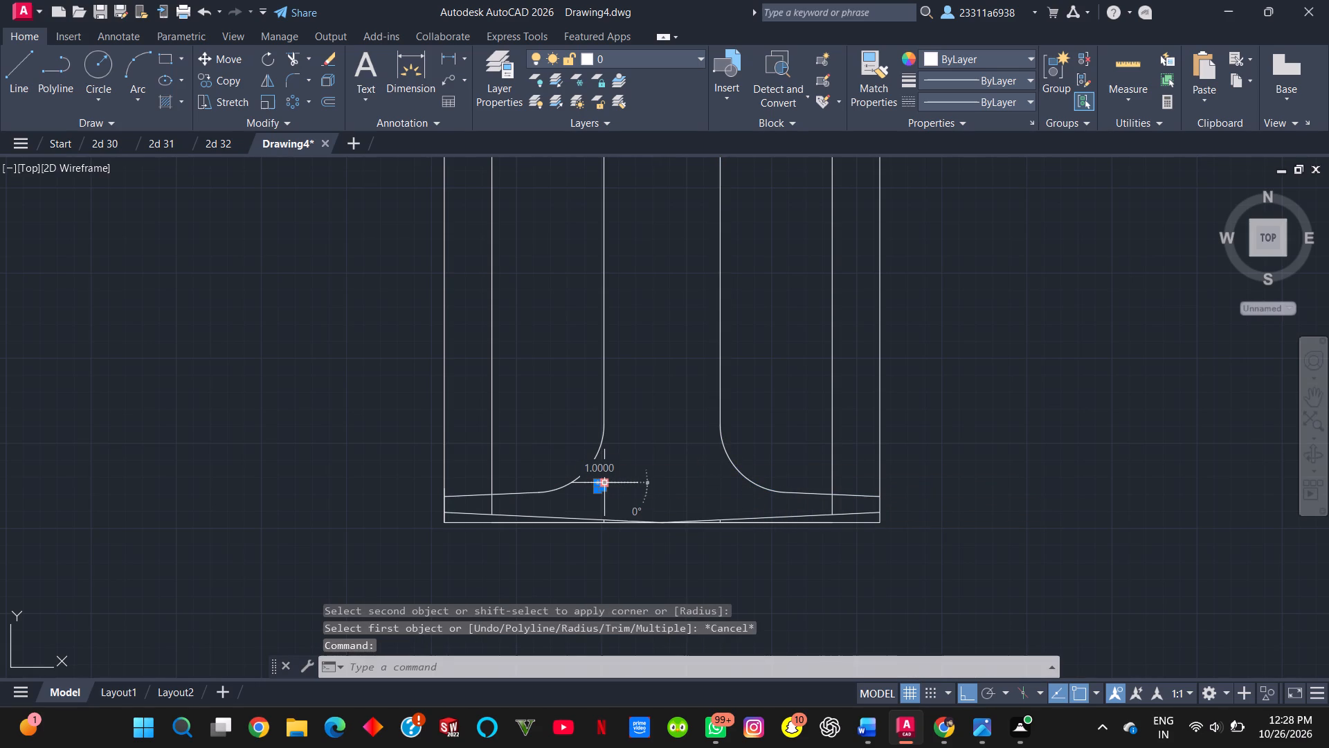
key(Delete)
Draw a horizontal line about 28.5 long joining the two spoke fillets just above the lower rim.
scroll(601, 484, down, 2)
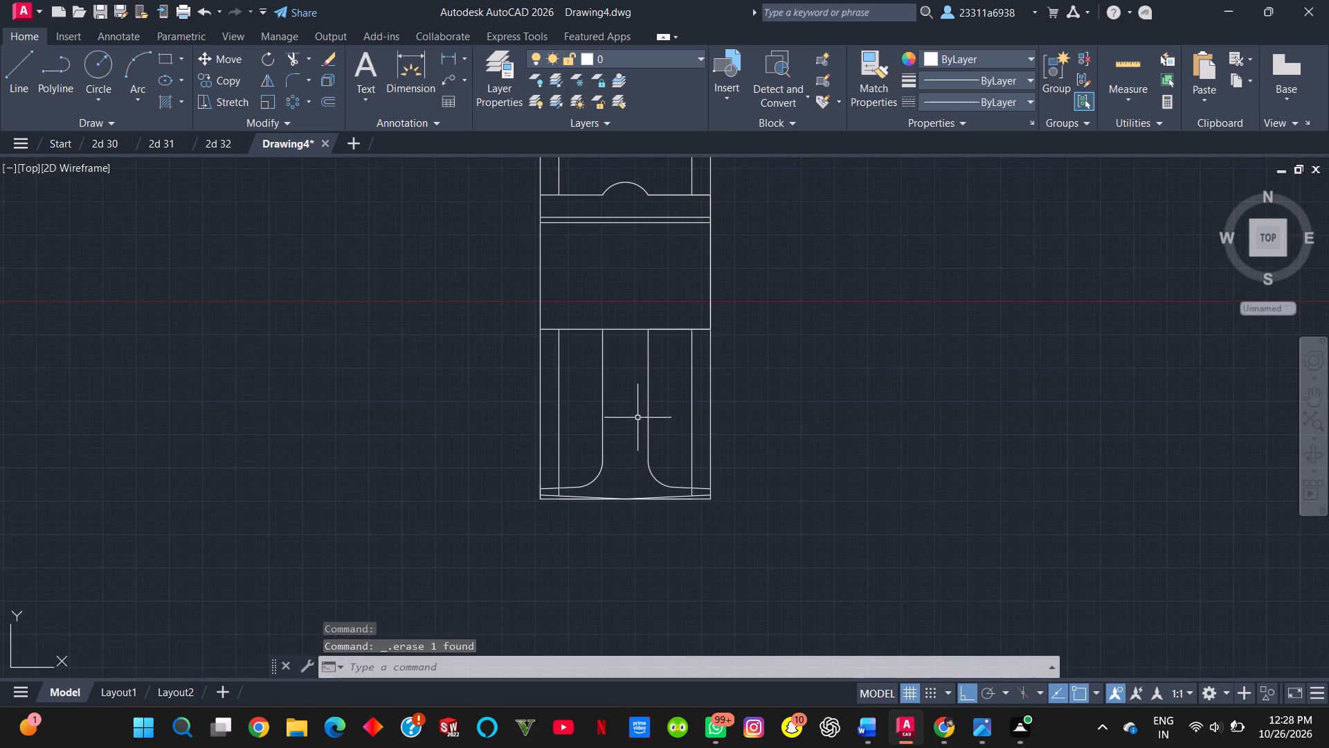
click(26, 89)
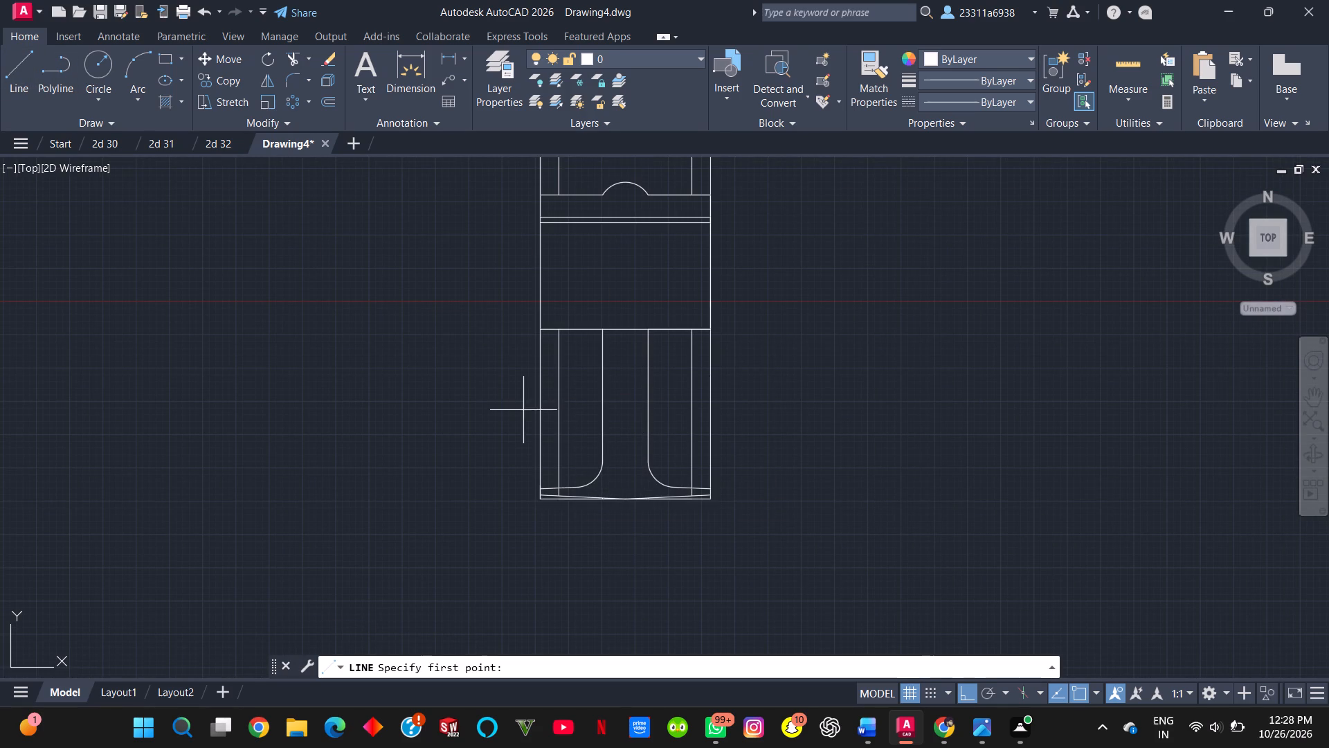
click(586, 483)
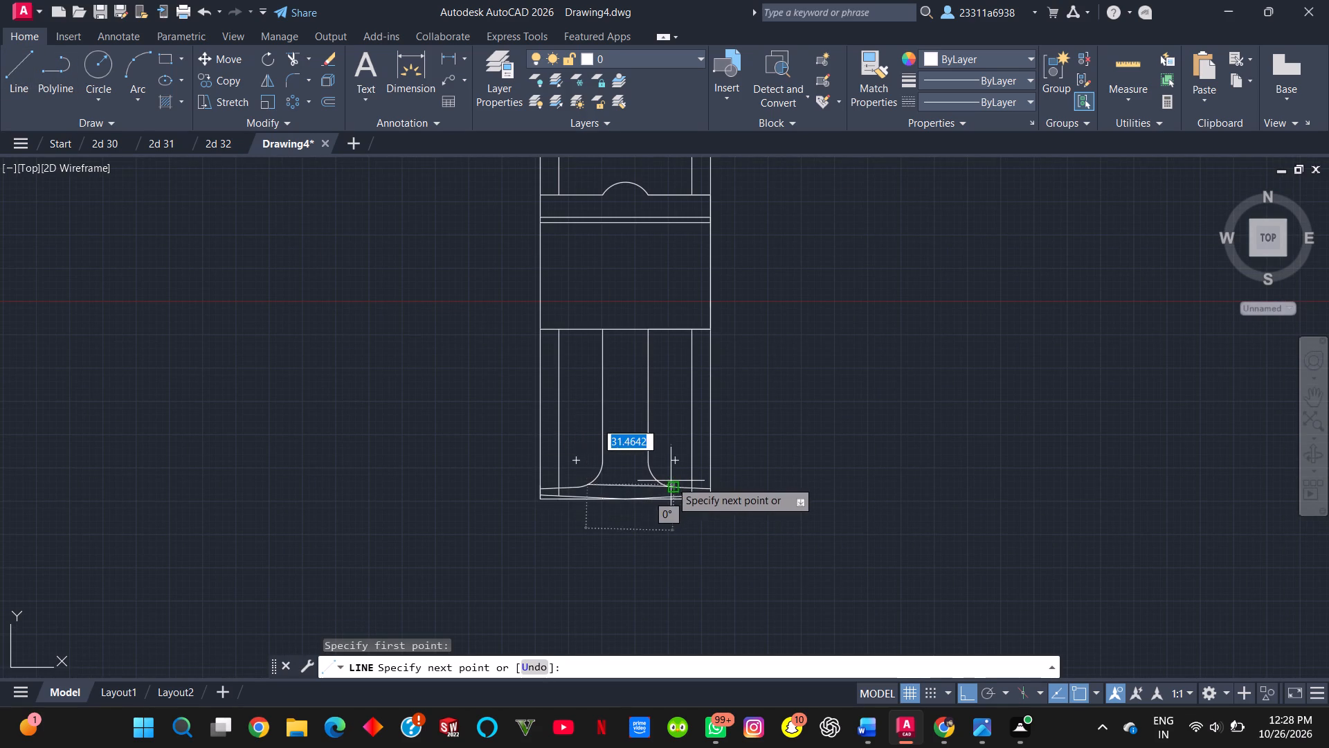
scroll(667, 486, up, 4)
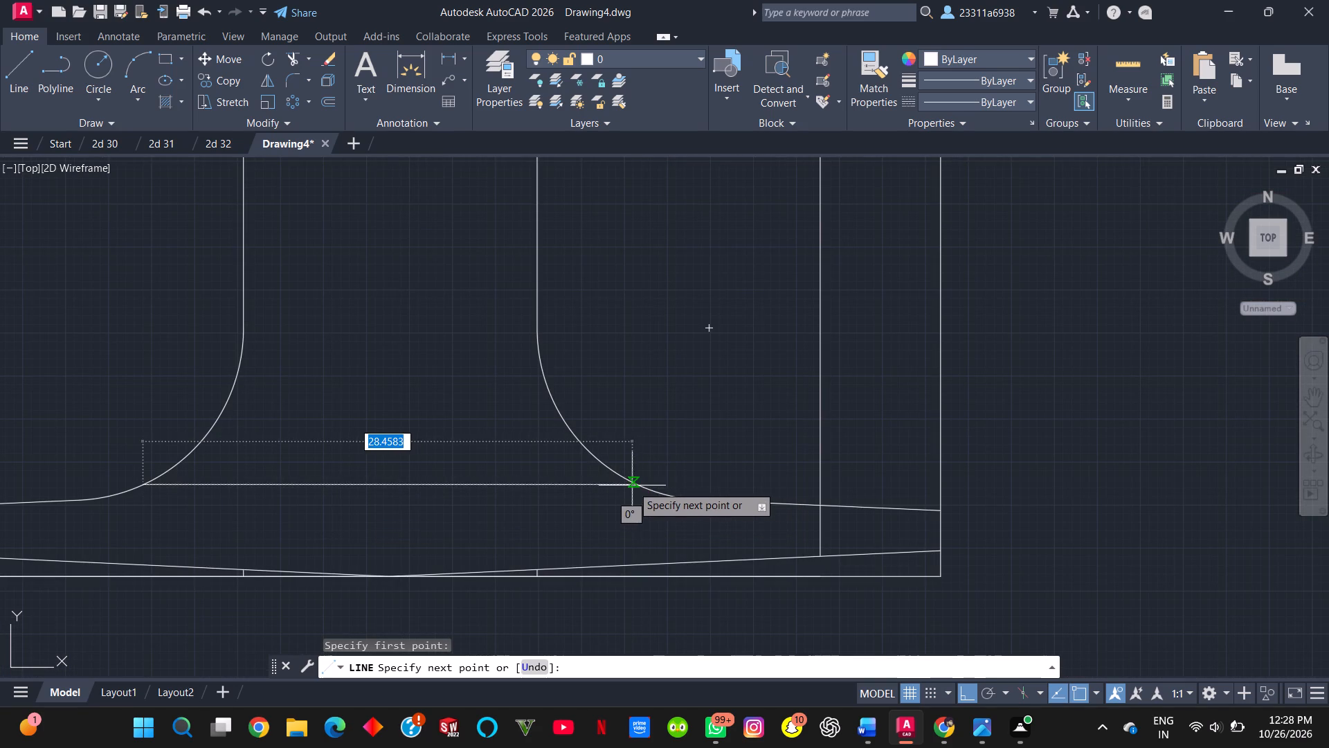
click(632, 486)
key(Escape)
Check the reference image and erase the two inner vertical lines on either side of the spoke, below the hub.
scroll(638, 446, down, 2)
scroll(658, 370, down, 1)
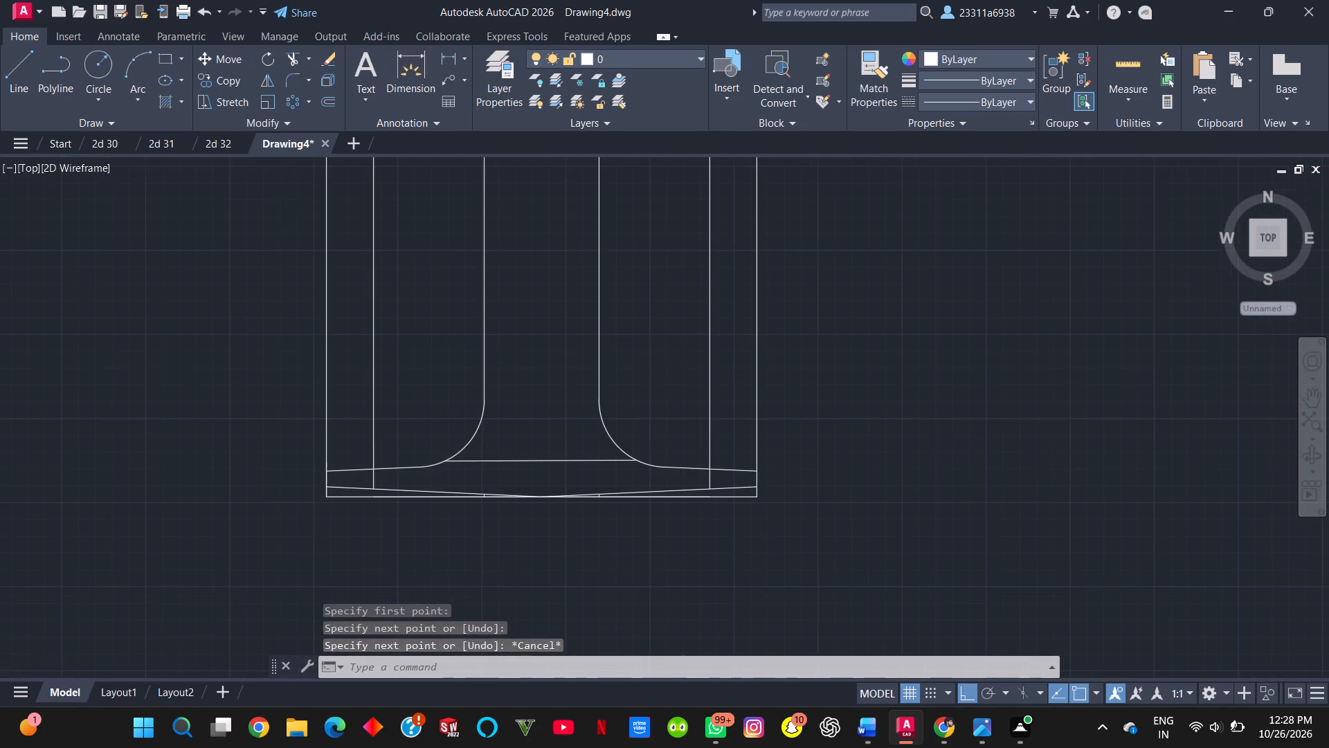
scroll(658, 370, down, 1)
middle_drag(658, 370, 658, 449)
key(alt+Tab)
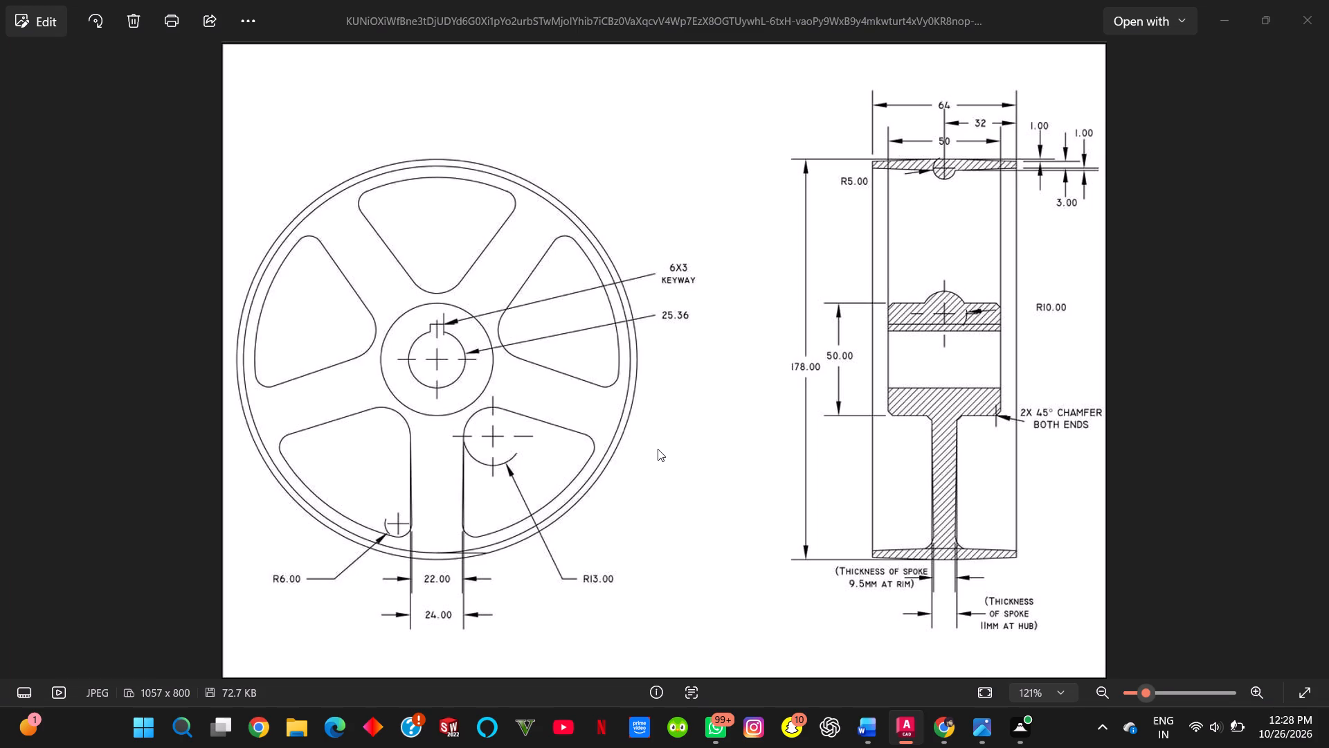
key(alt+Tab)
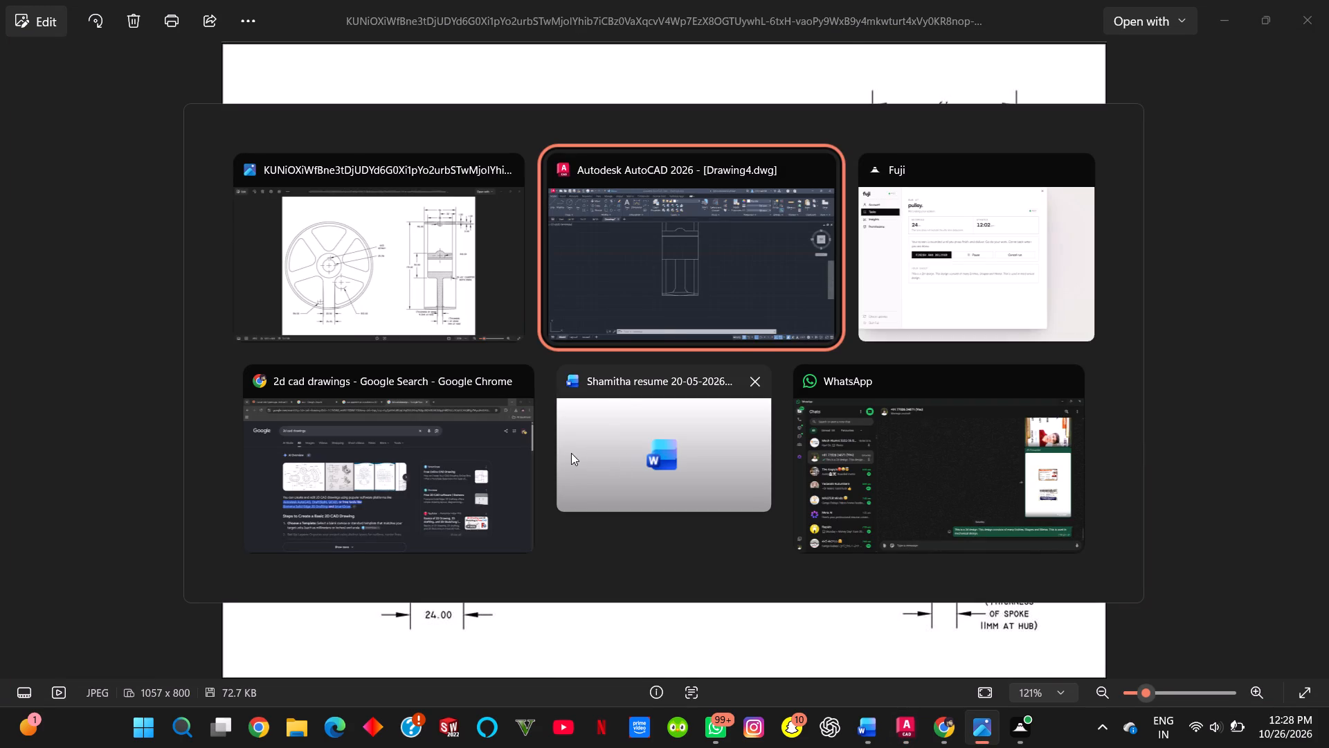
click(657, 314)
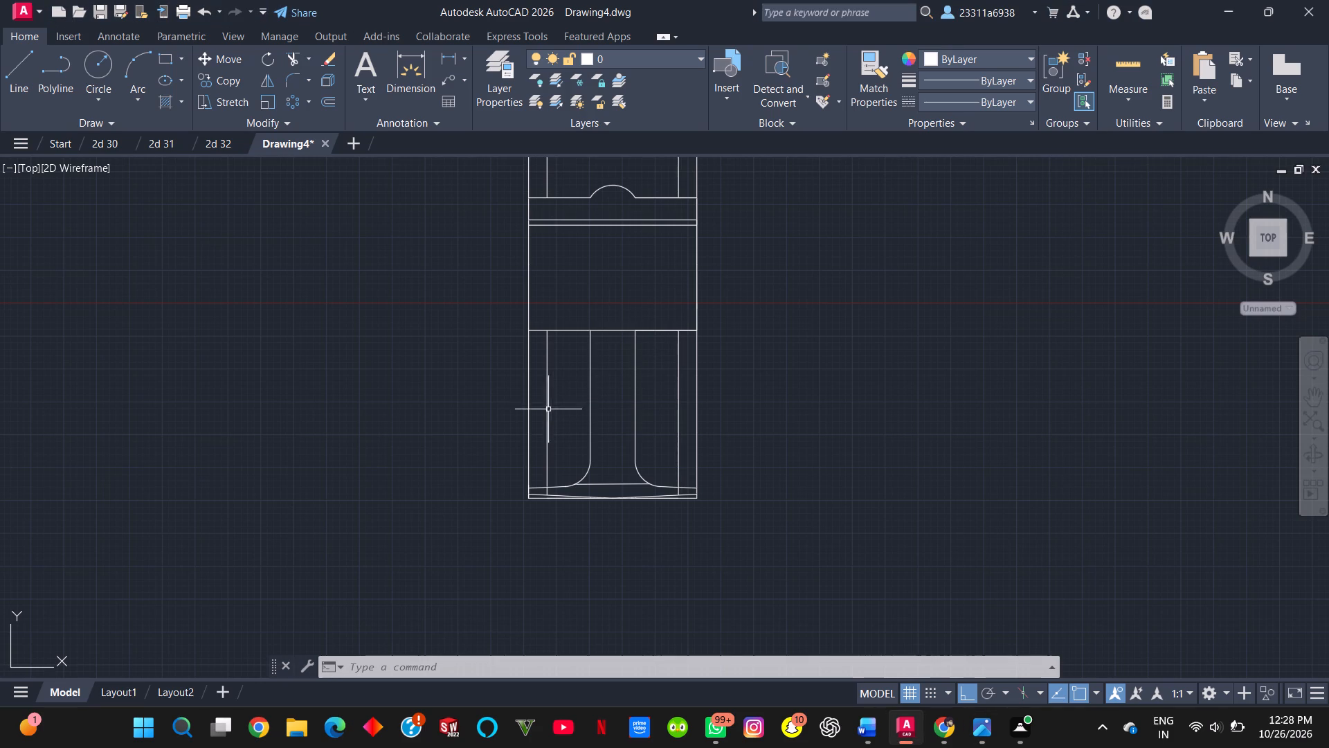
click(545, 416)
key(Delete)
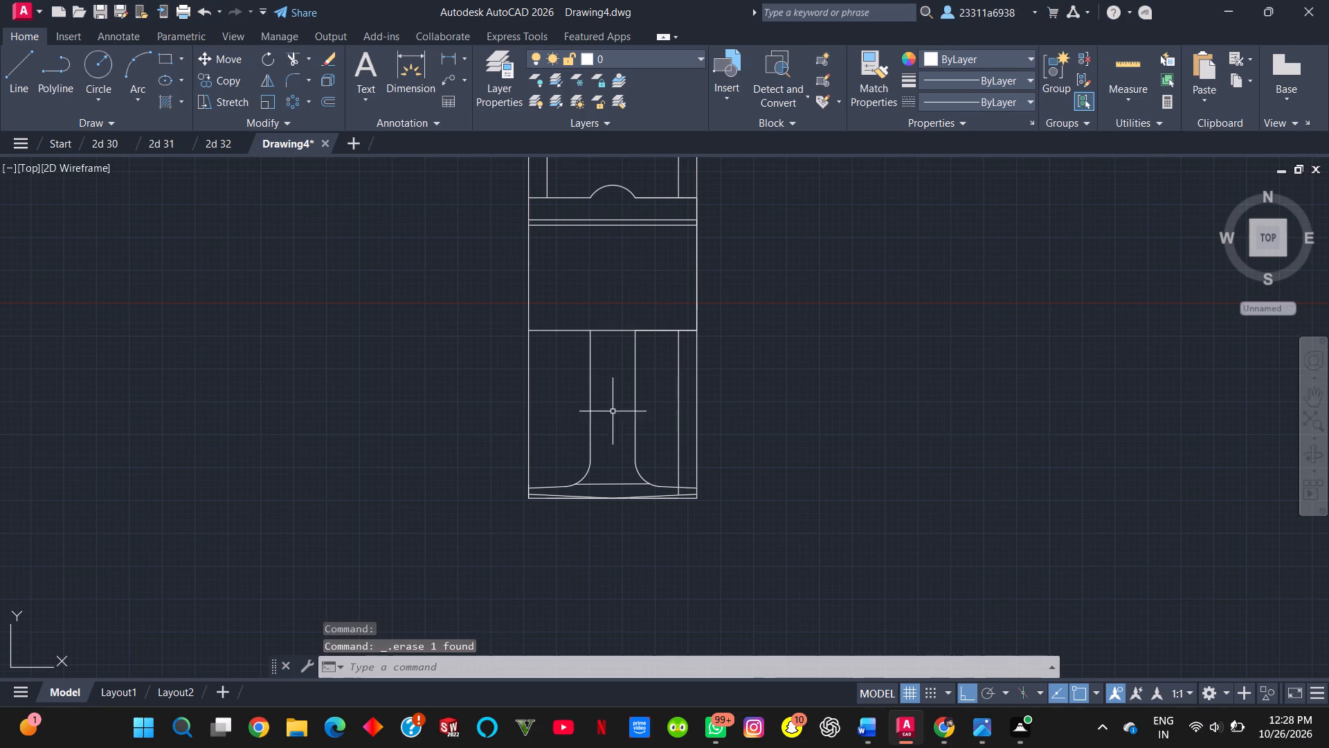
click(680, 391)
key(Delete)
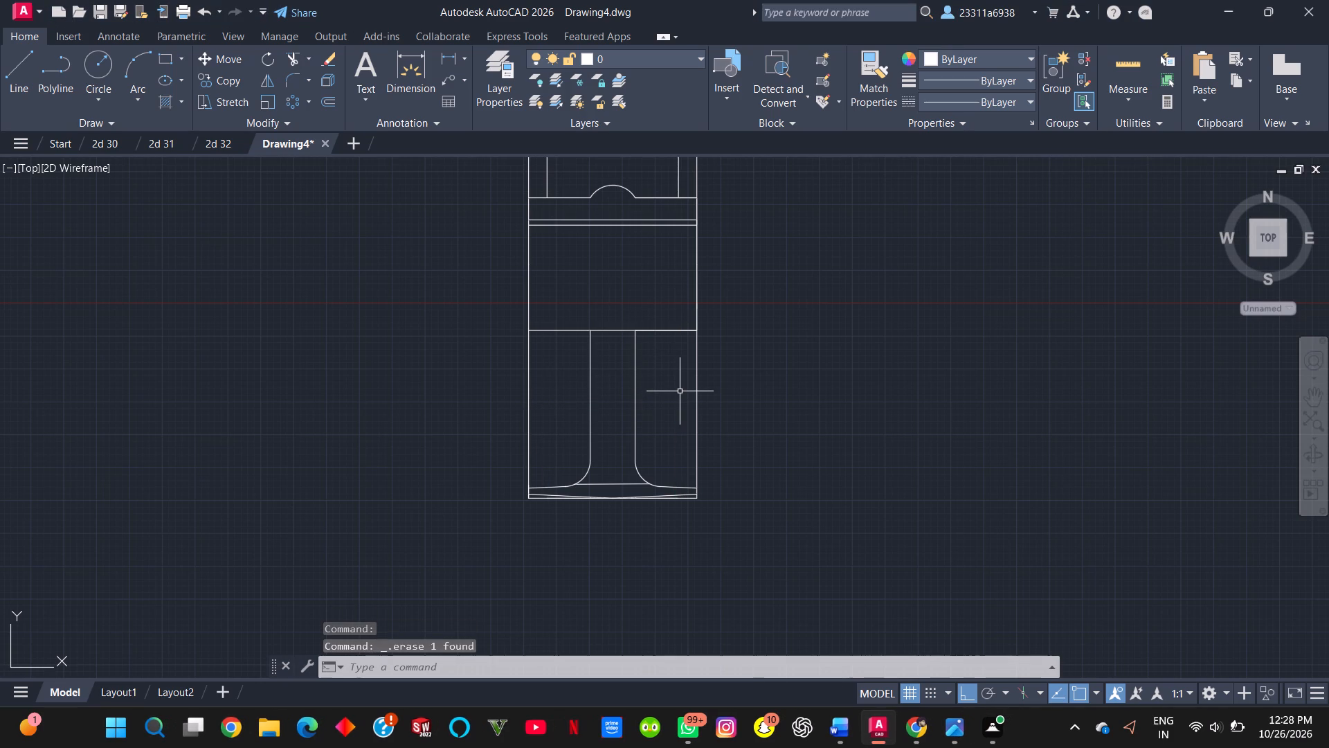
Compare the side view's hub and spoke with the reference image.
key(alt+Tab)
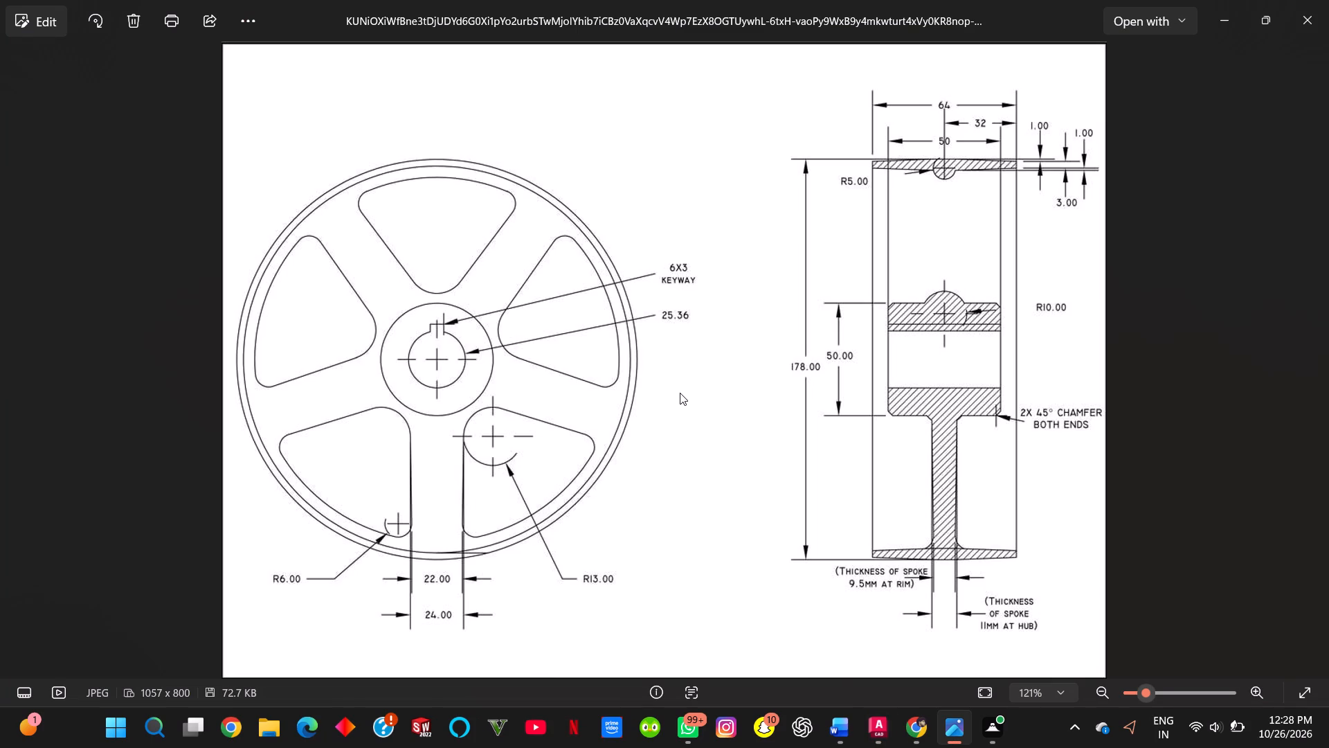
key(alt+Tab)
key(alt+Tab)
key(alt+Tab)
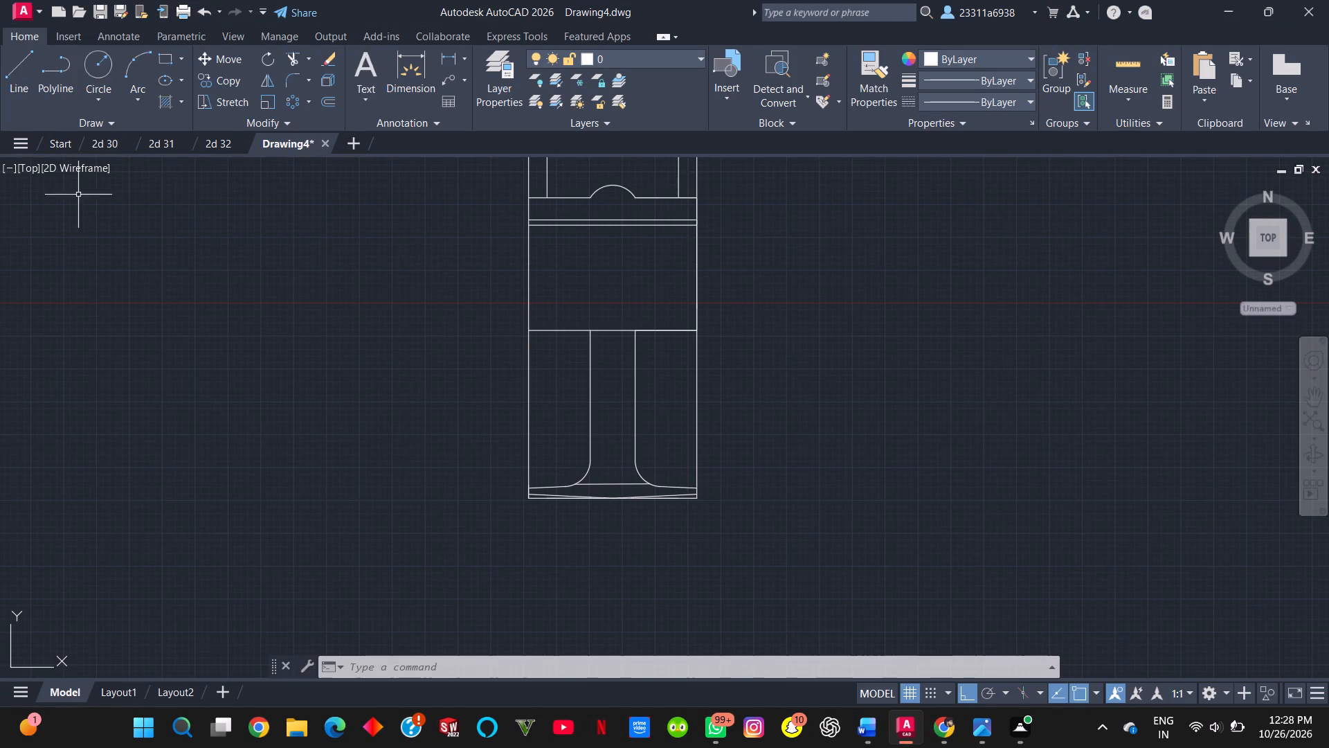
Draw a horizontal line 64 long across the side view between its outer edges, just above the hub's lower edge.
click(17, 78)
click(529, 303)
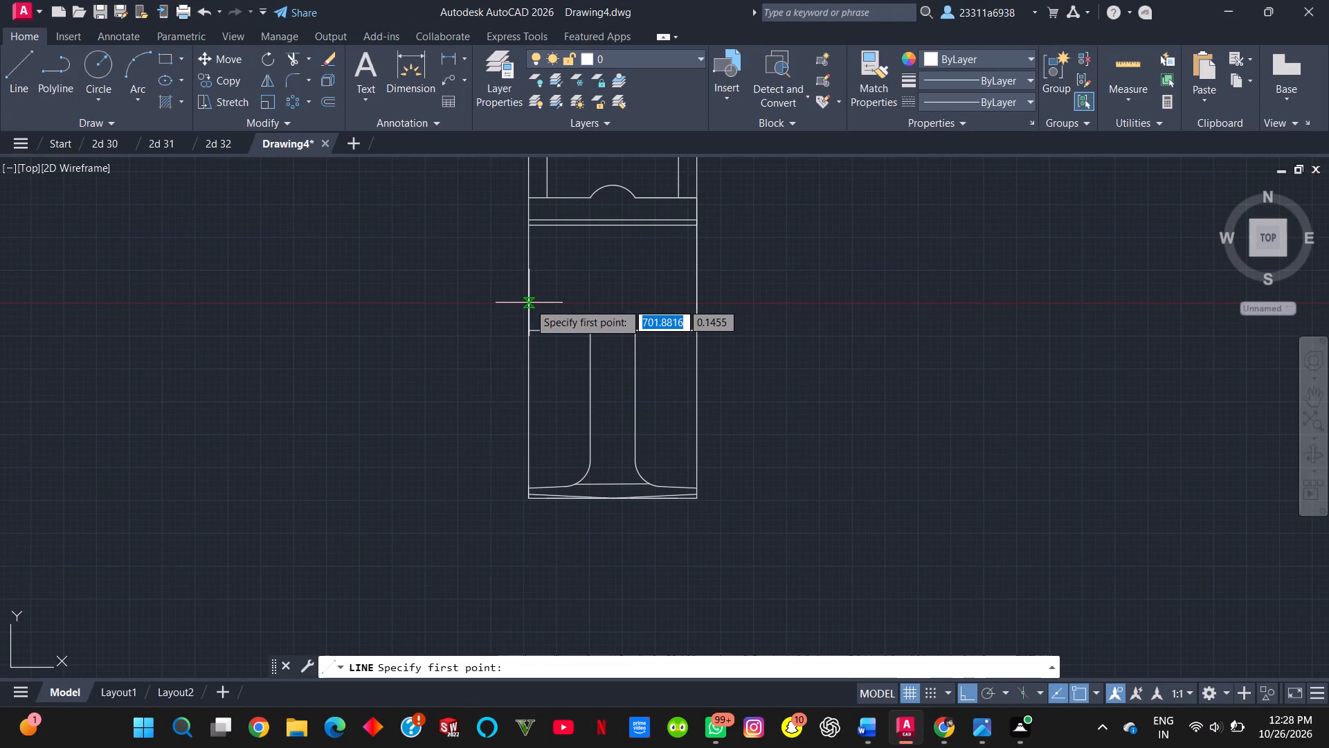
click(697, 306)
key(Escape)
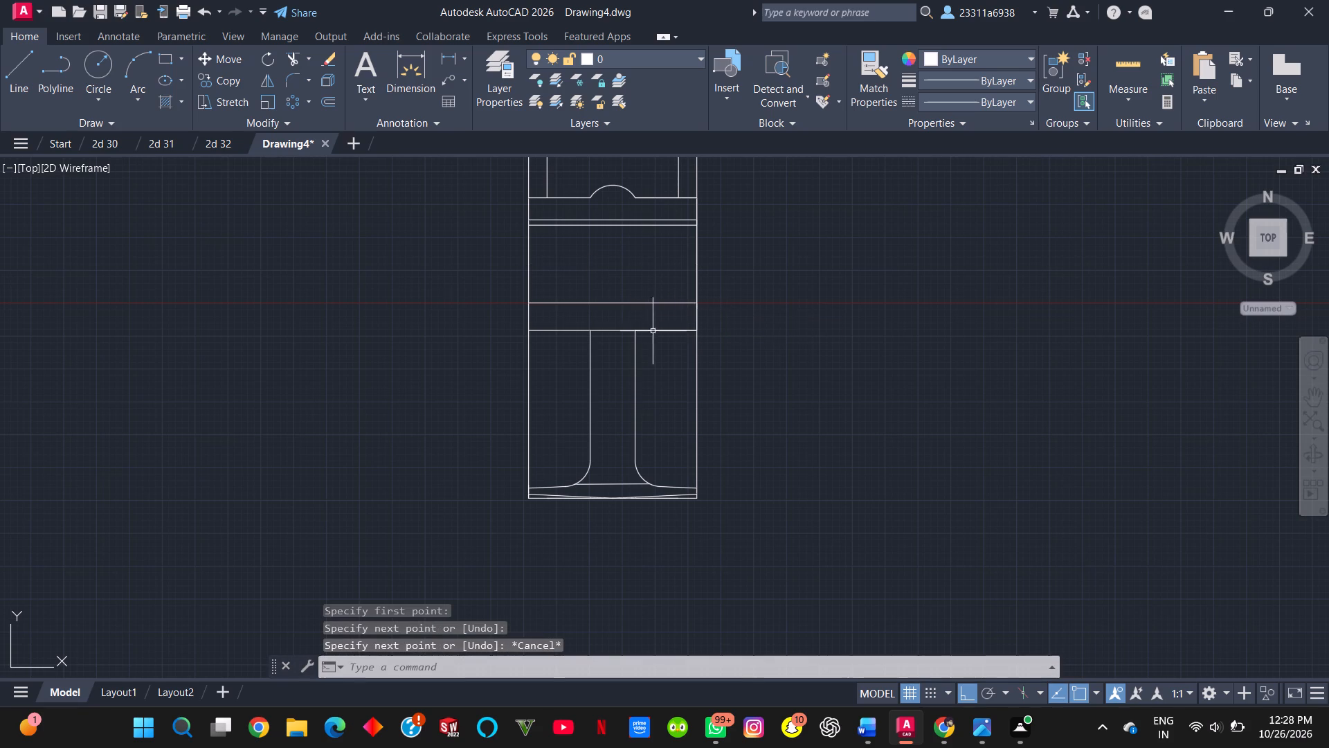
Trim the hub's lower edge line between the two spoke edges in the side view.
text(tr)
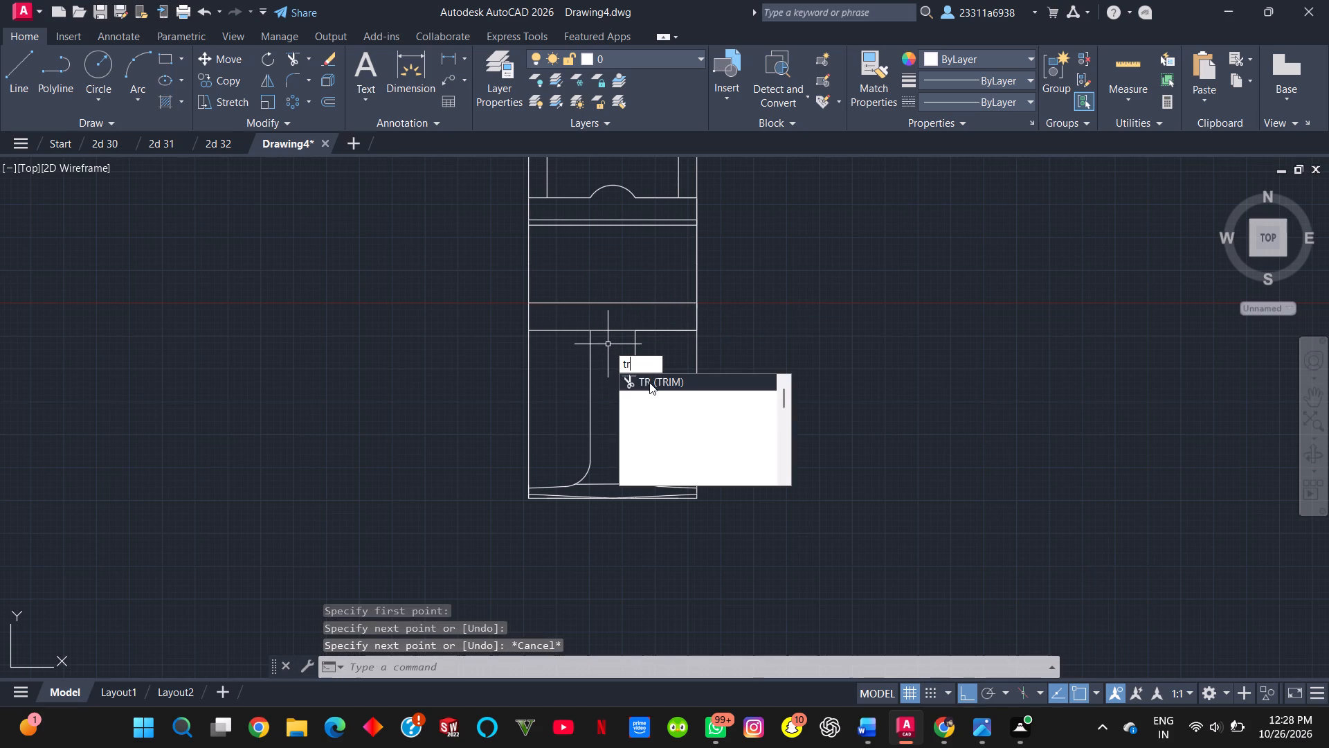
click(649, 382)
drag(603, 324, 610, 350)
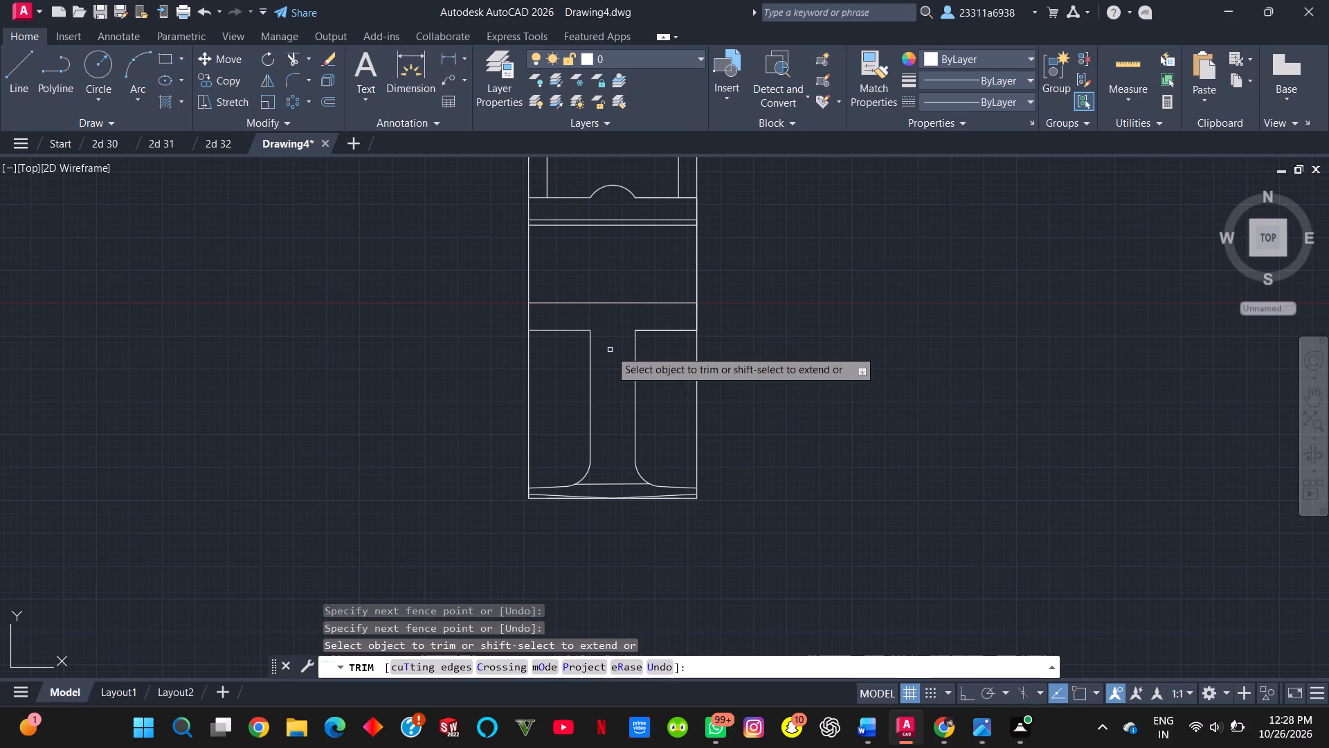
key(Escape)
Check the reference image and trim the flat line and side-edge corners above the upper rim's sloped edges.
scroll(610, 350, up, 1)
scroll(610, 350, down, 2)
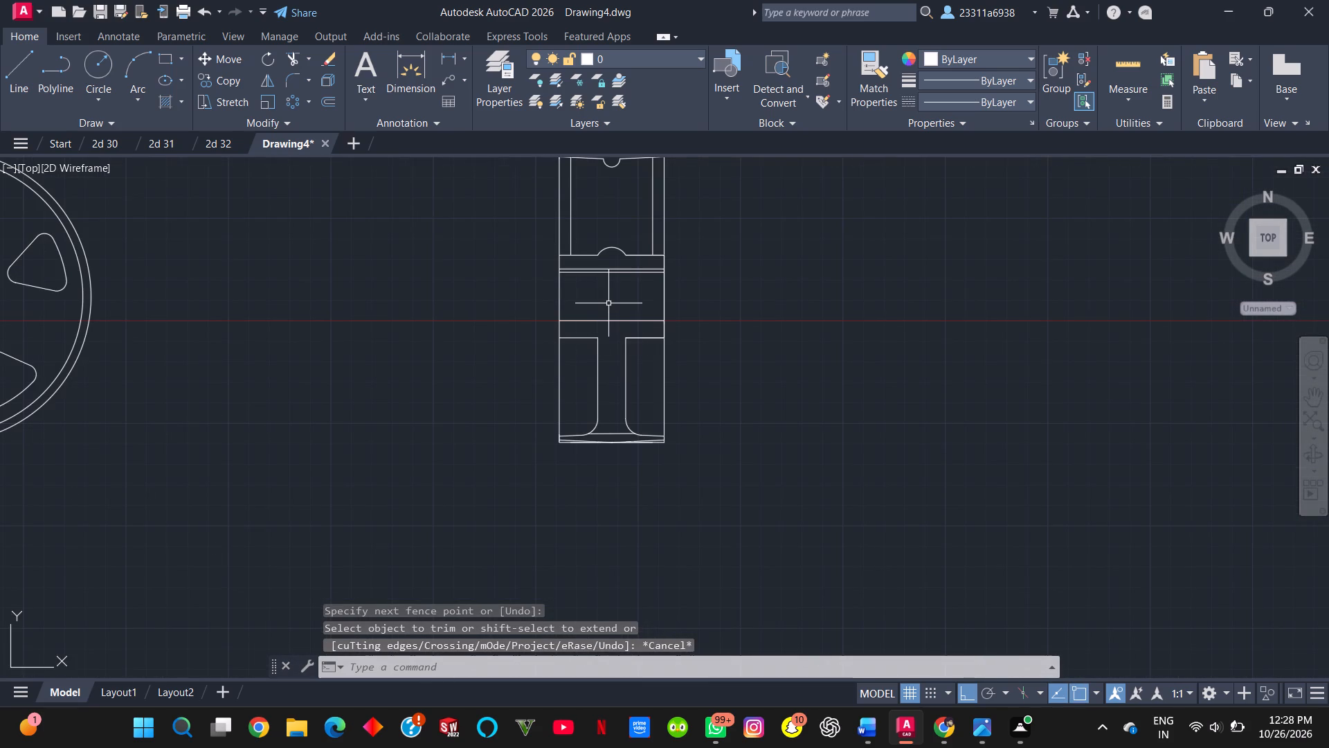
middle_drag(608, 302, 621, 392)
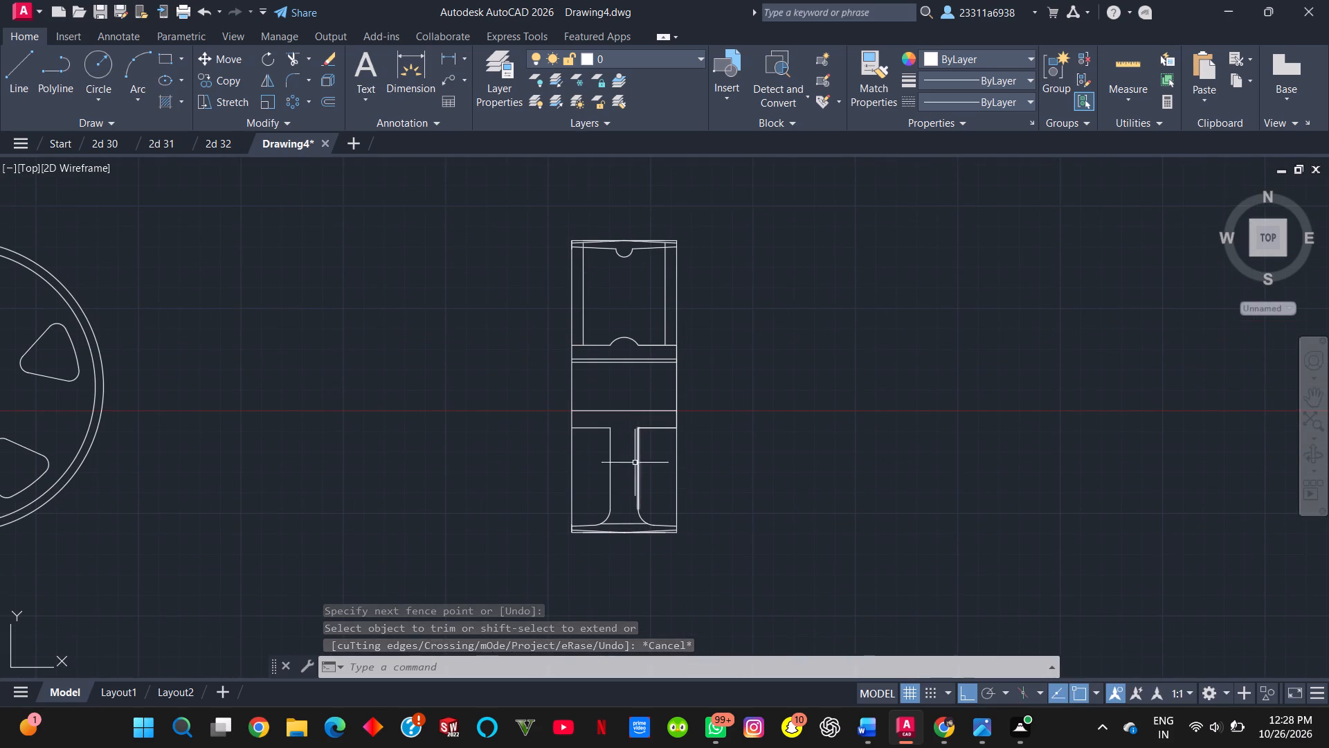
scroll(581, 238, up, 4)
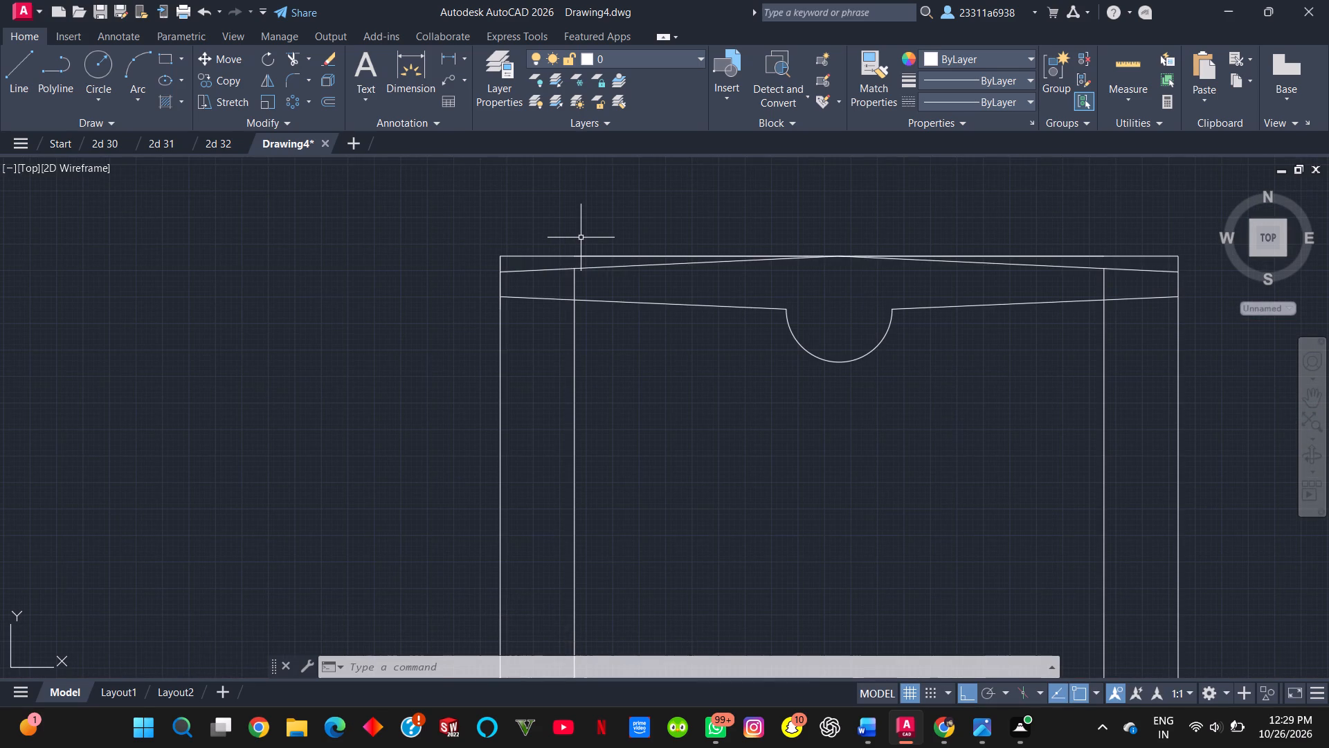
key(alt+Tab)
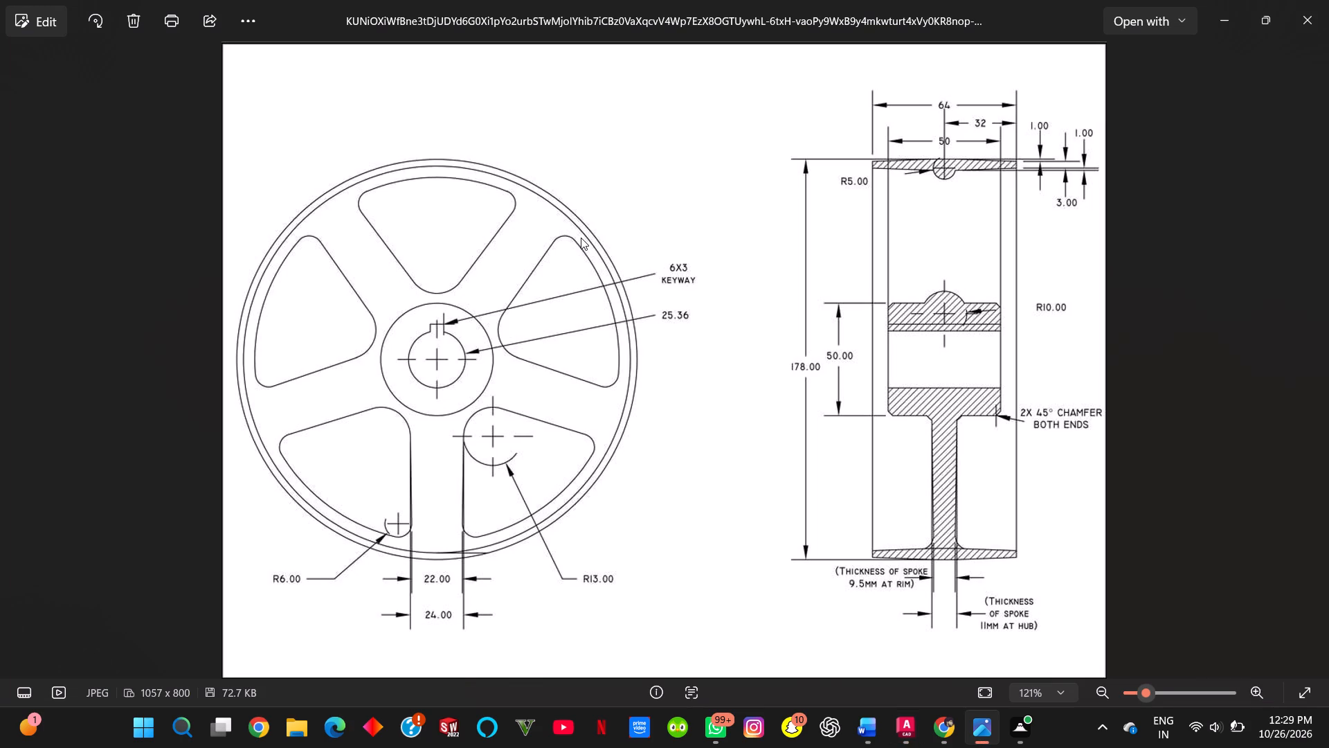
key(alt+Tab)
text(tr)
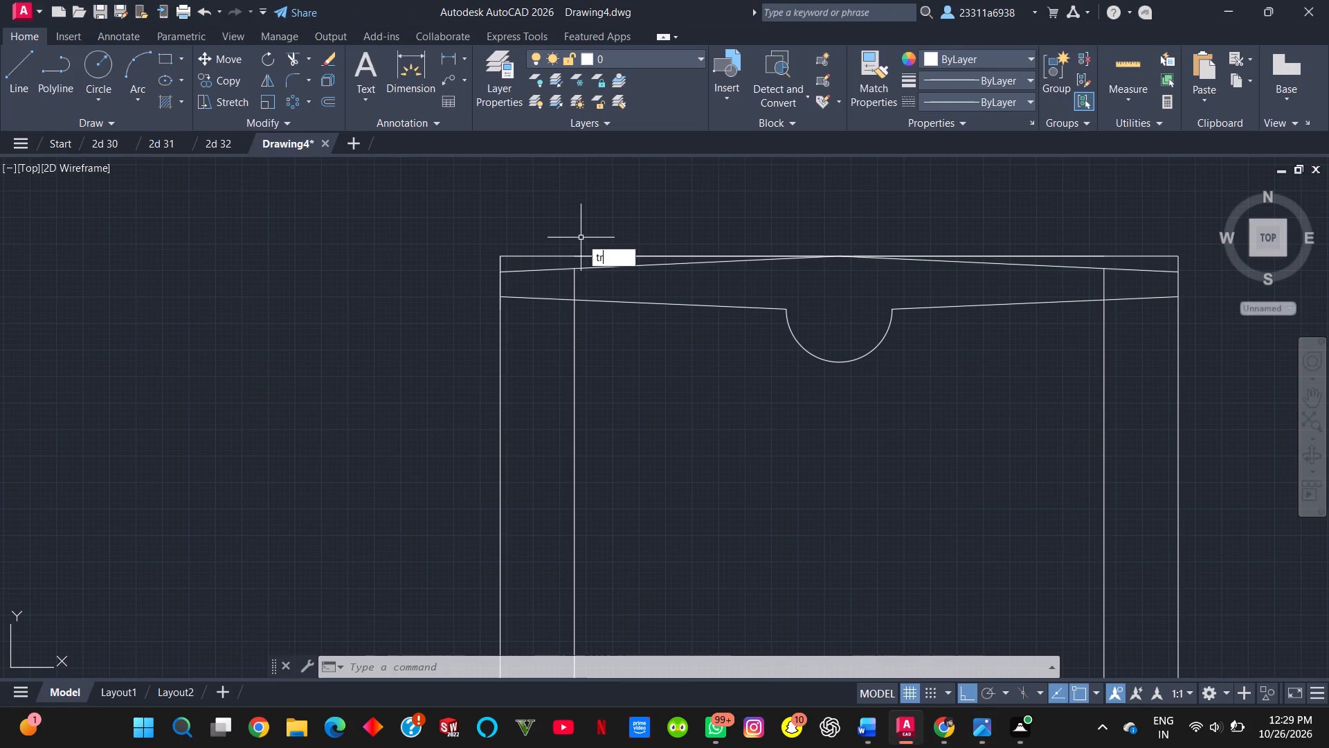
click(606, 273)
drag(496, 265, 539, 260)
drag(541, 260, 557, 250)
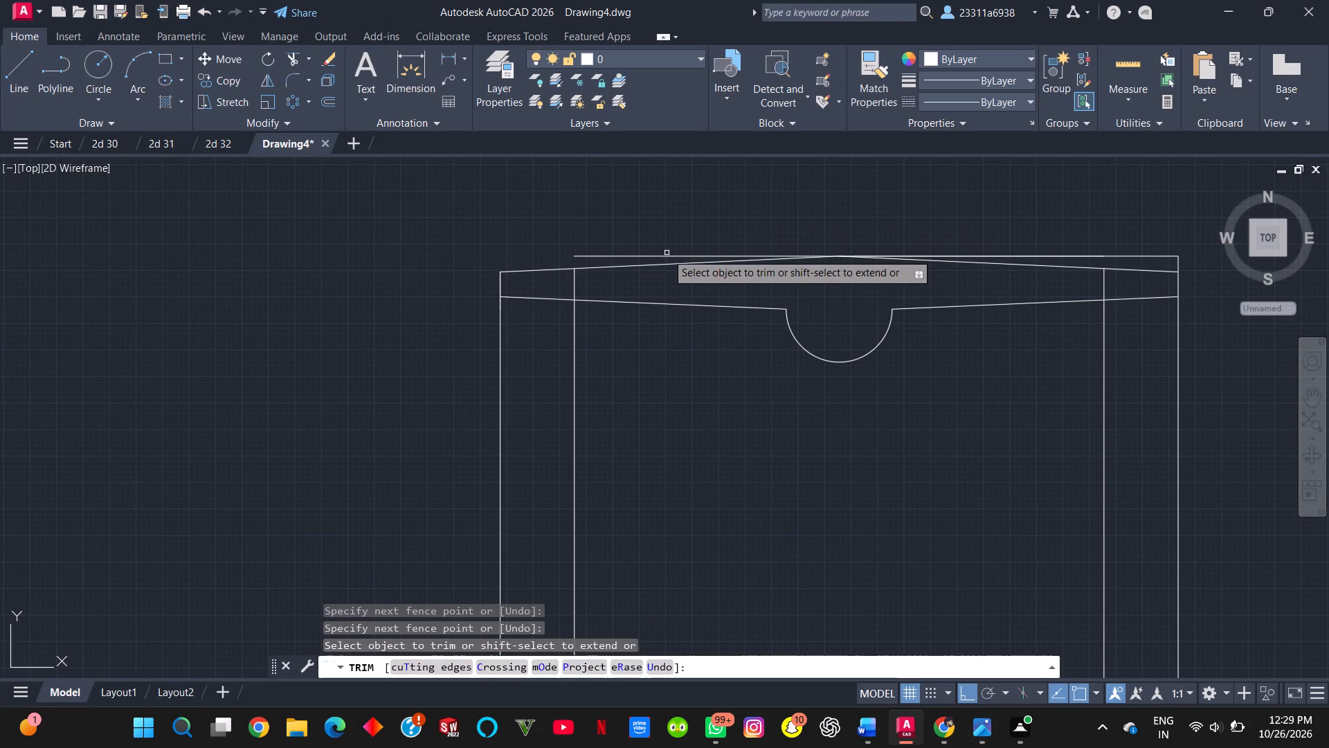
click(666, 254)
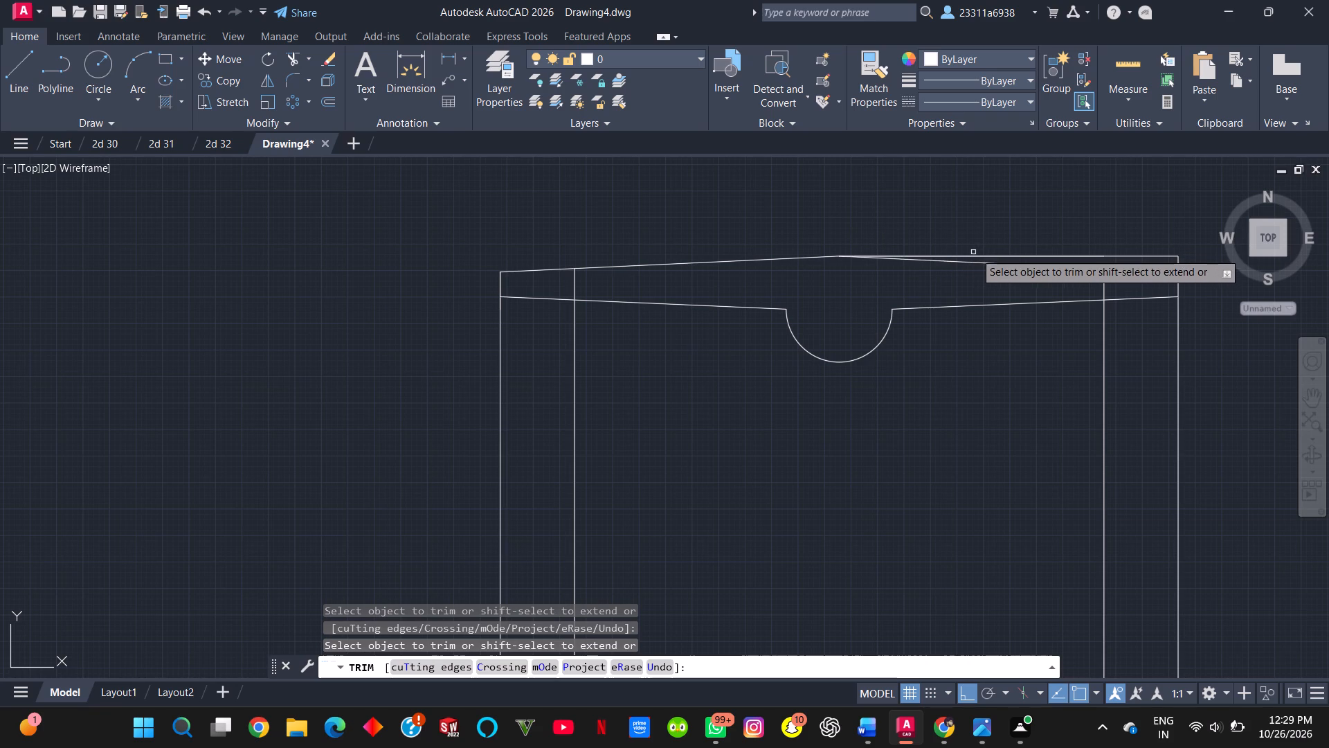
click(977, 254)
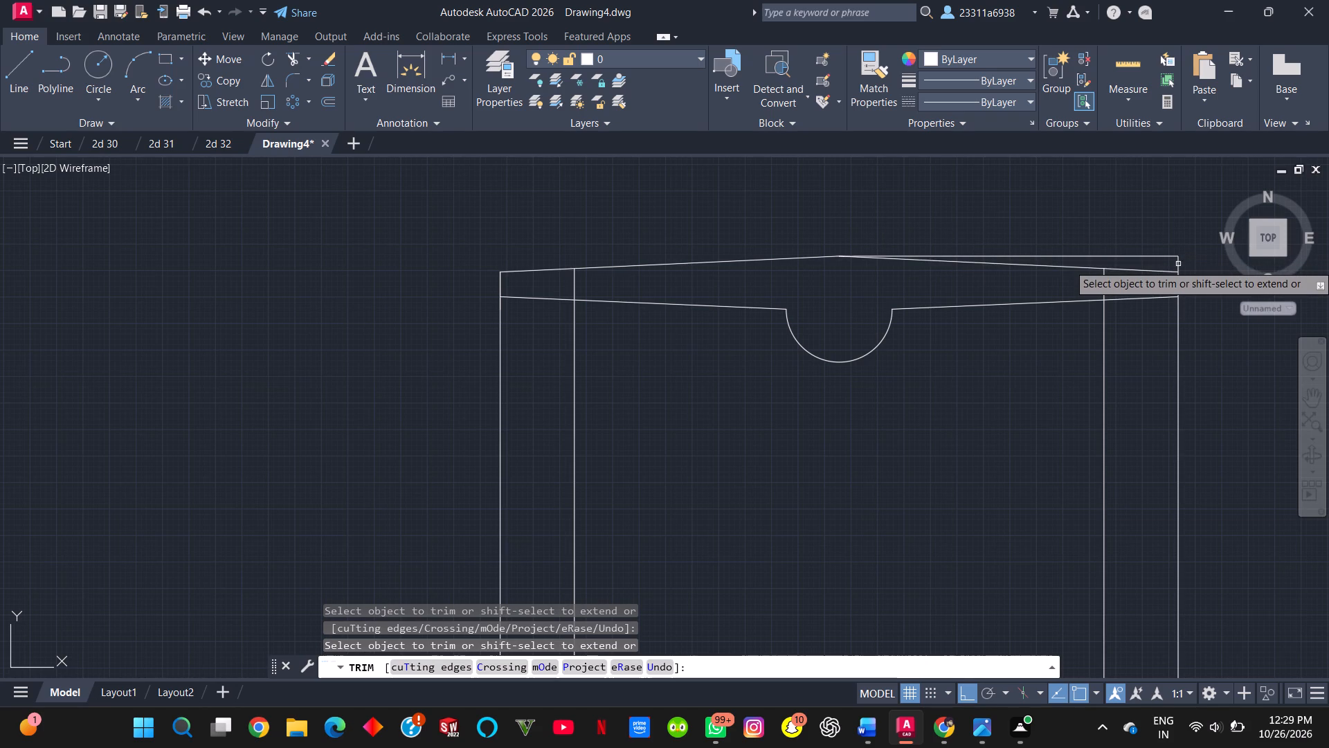
click(1179, 264)
click(1163, 256)
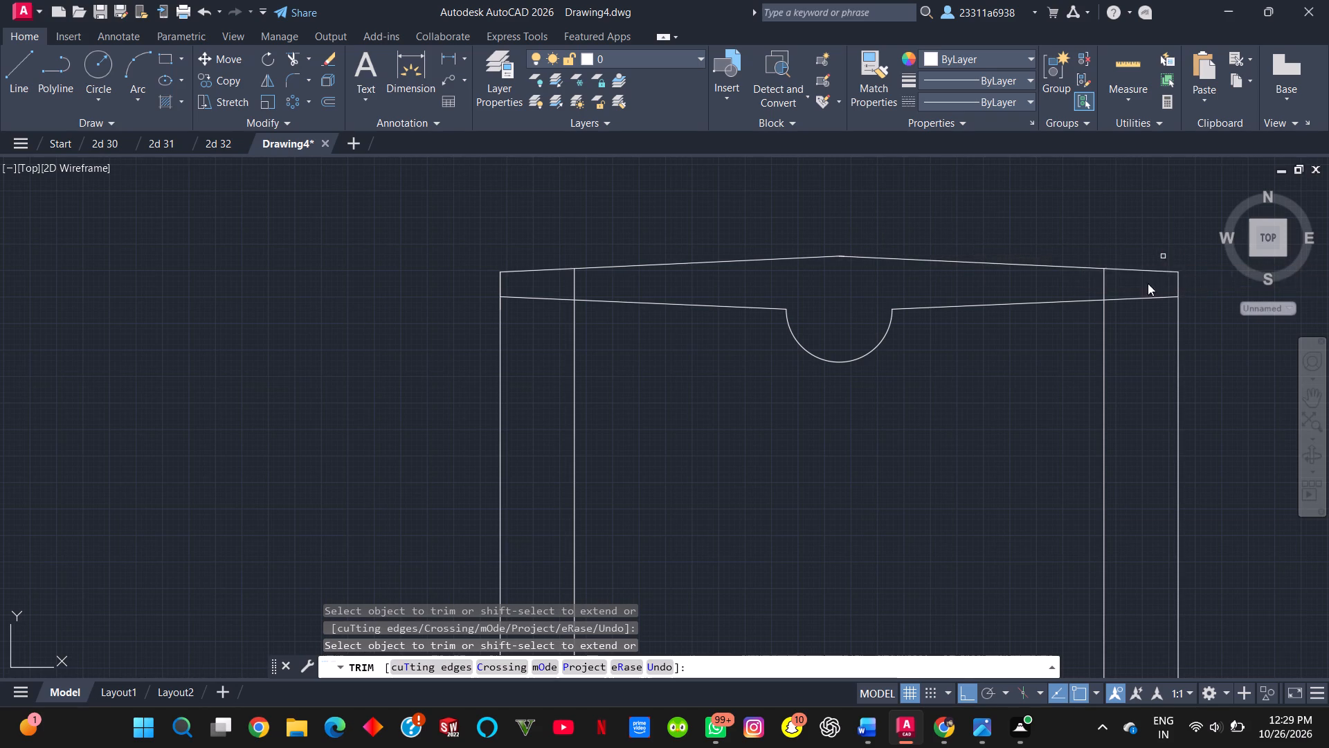
Trim the right corner and right part of the flat line below the lower rim's sloped edge.
scroll(1148, 283, down, 6)
scroll(1173, 405, up, 3)
scroll(1058, 433, up, 1)
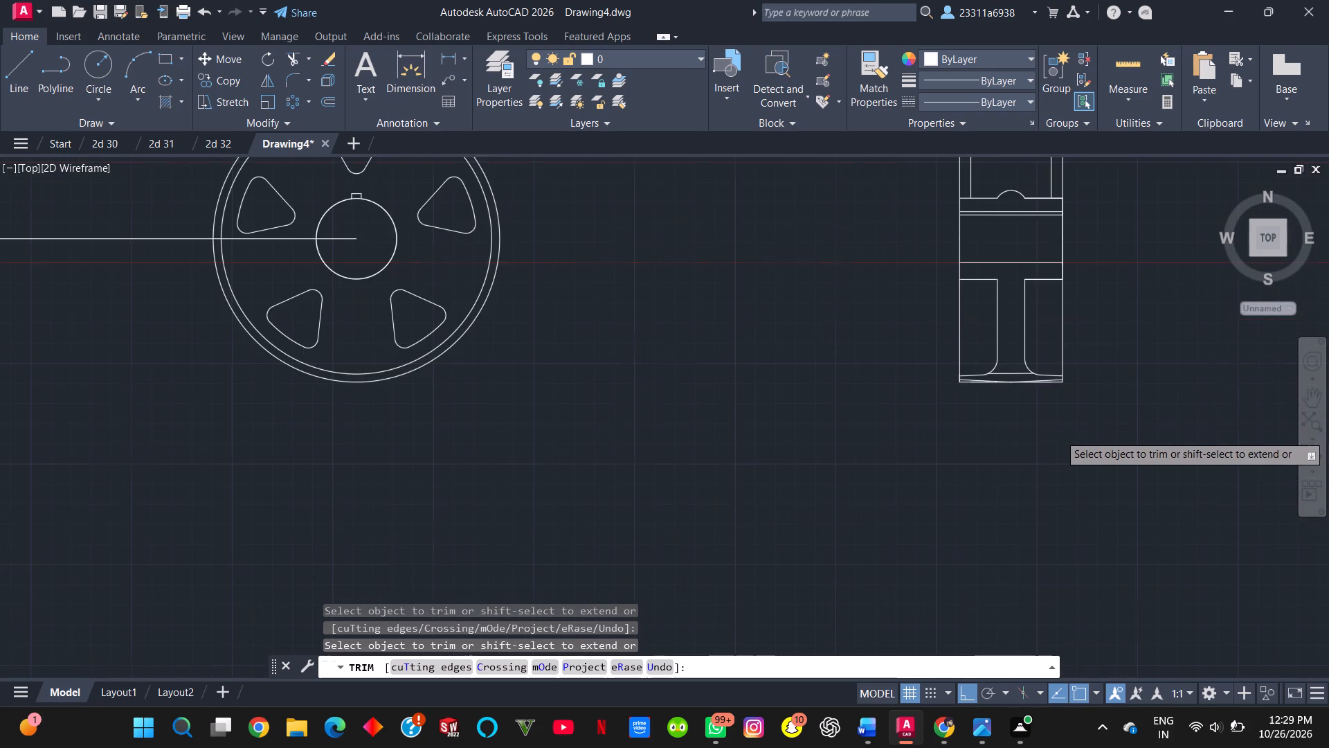
scroll(1055, 429, up, 2)
click(1050, 256)
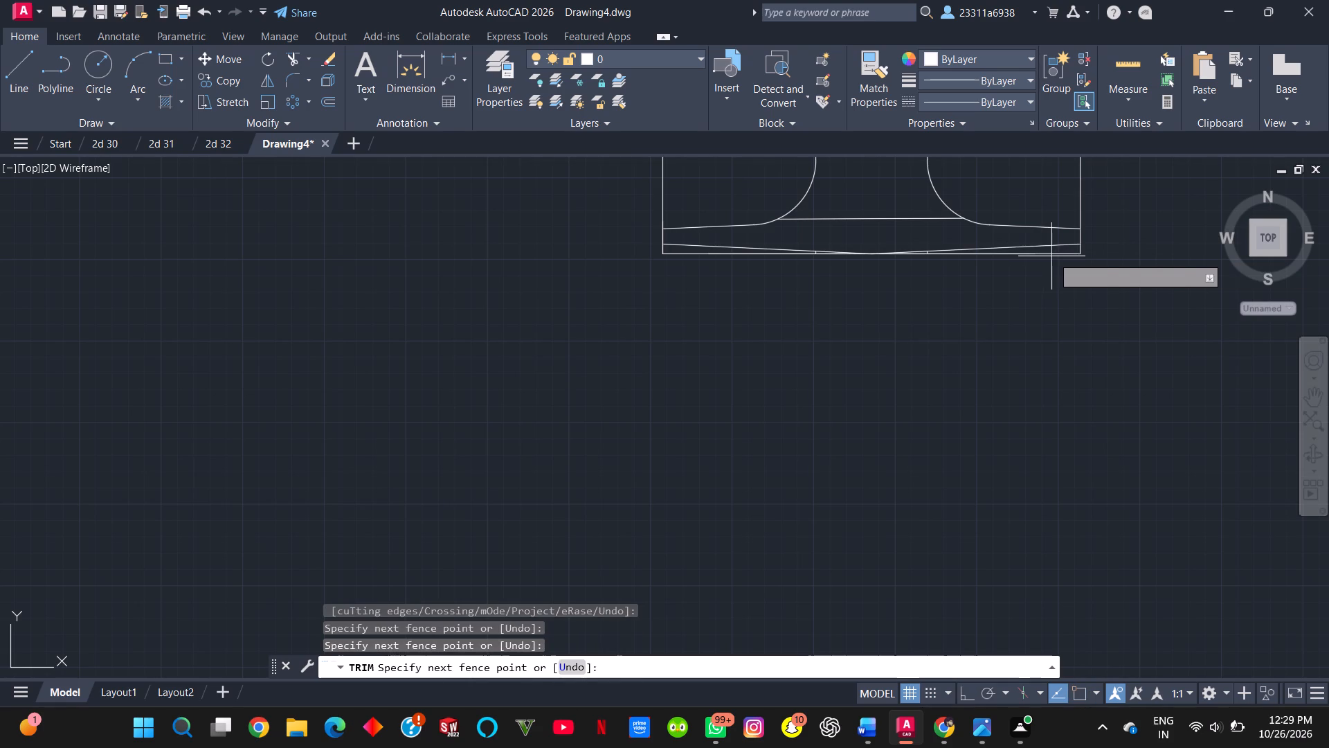
click(1093, 251)
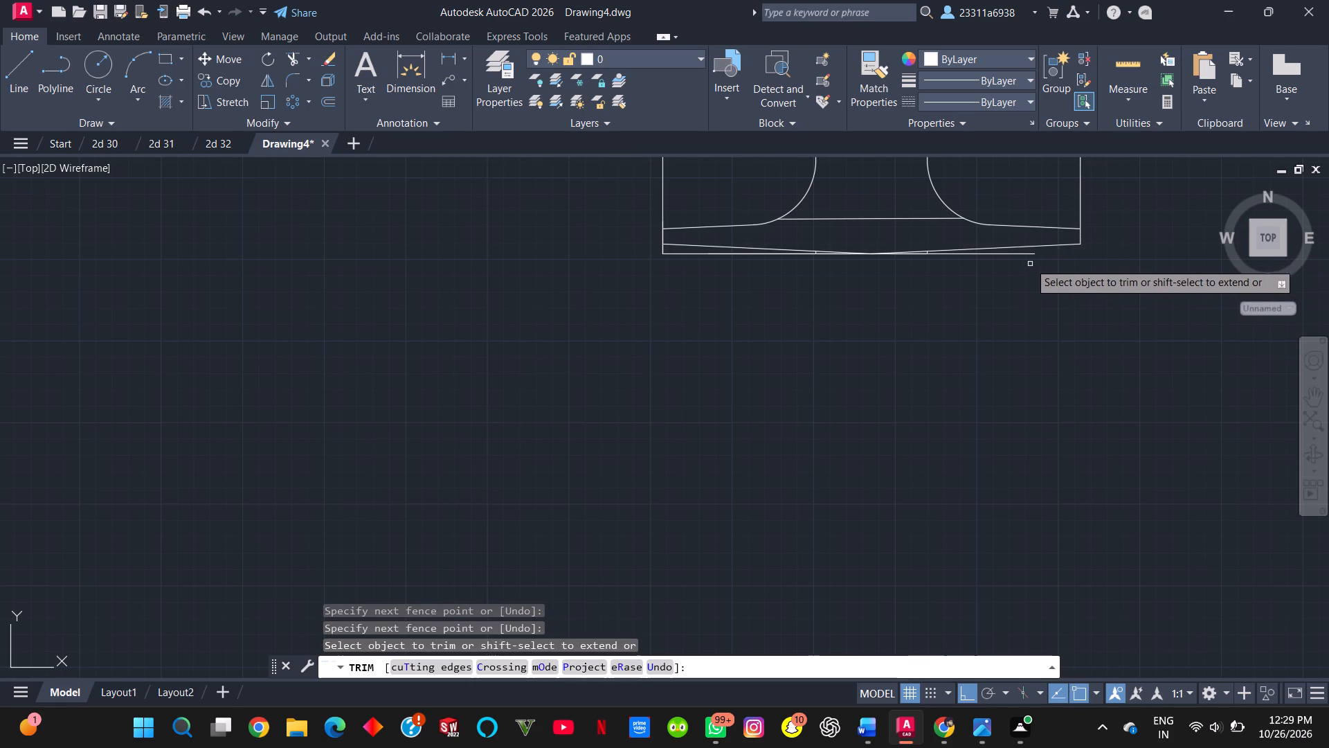
click(1014, 256)
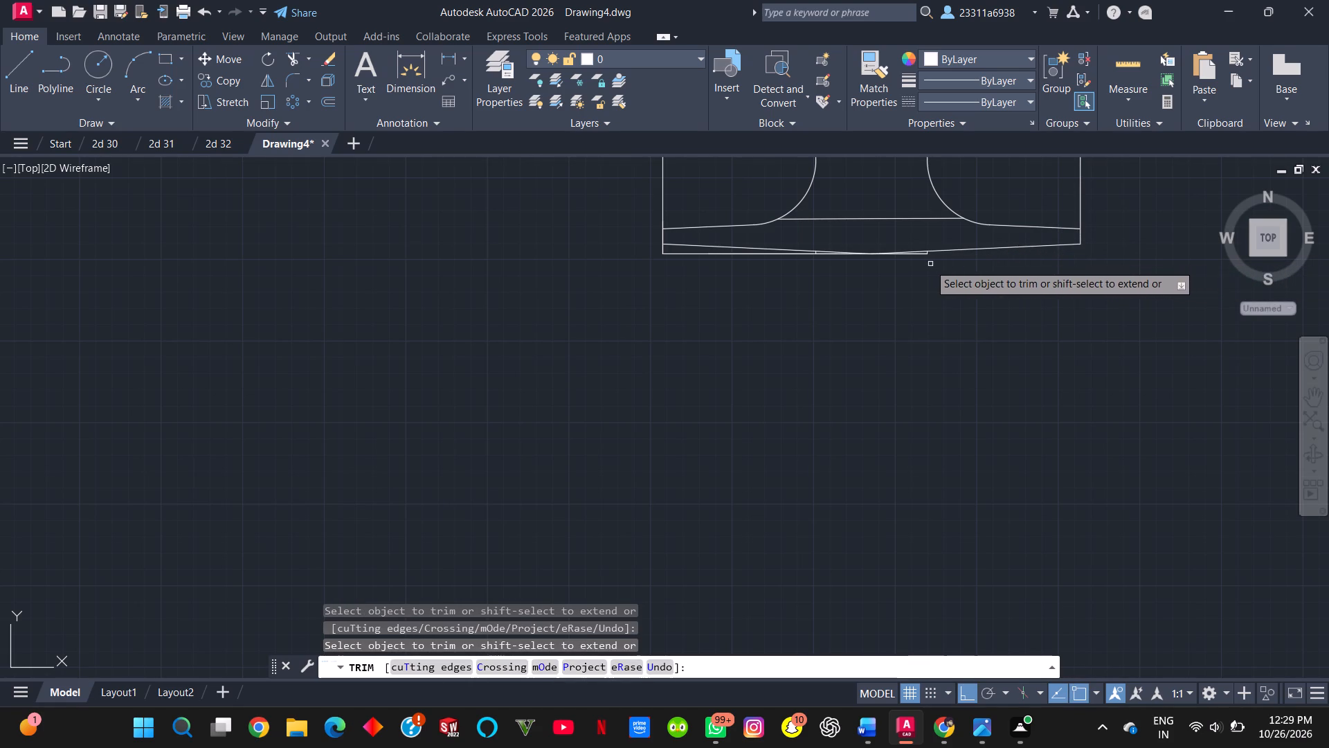
Trim the remaining flat line and the short vertical stub beneath the lower rim's sloped edges.
scroll(834, 274, up, 3)
click(750, 192)
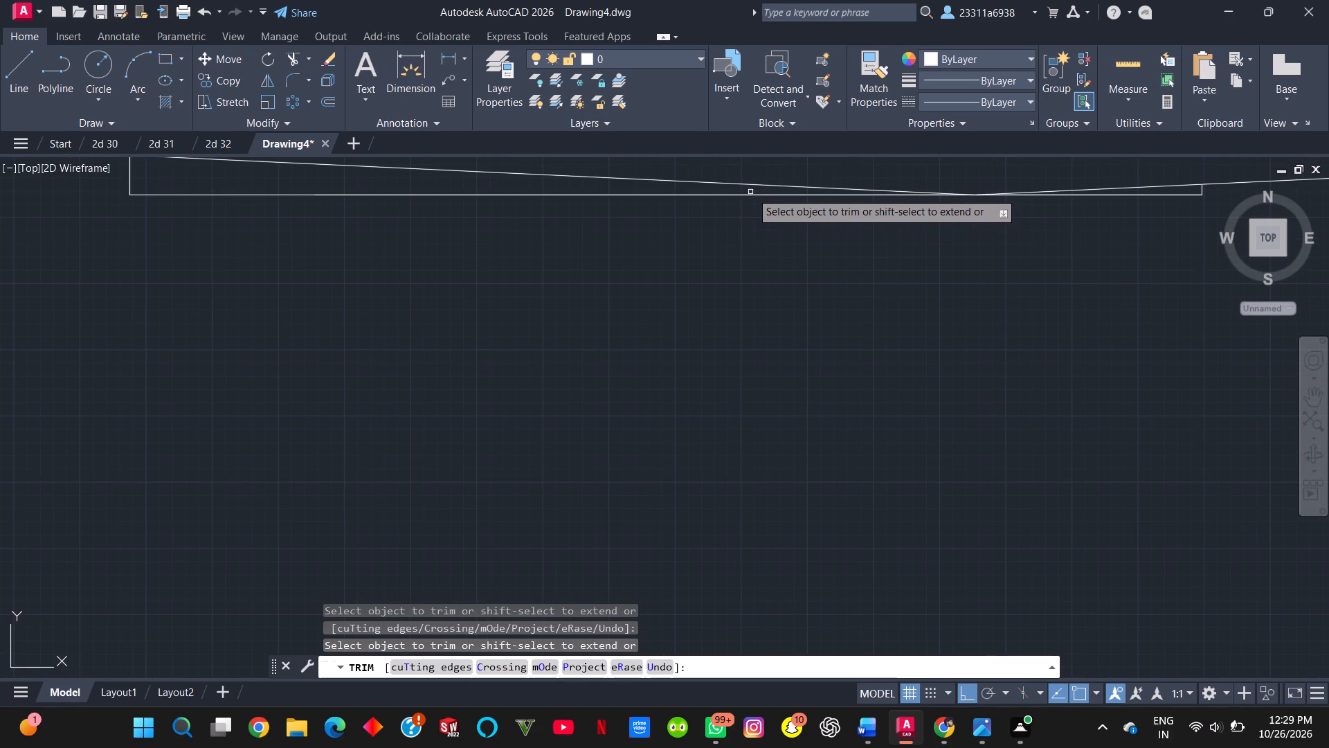
click(756, 196)
click(871, 199)
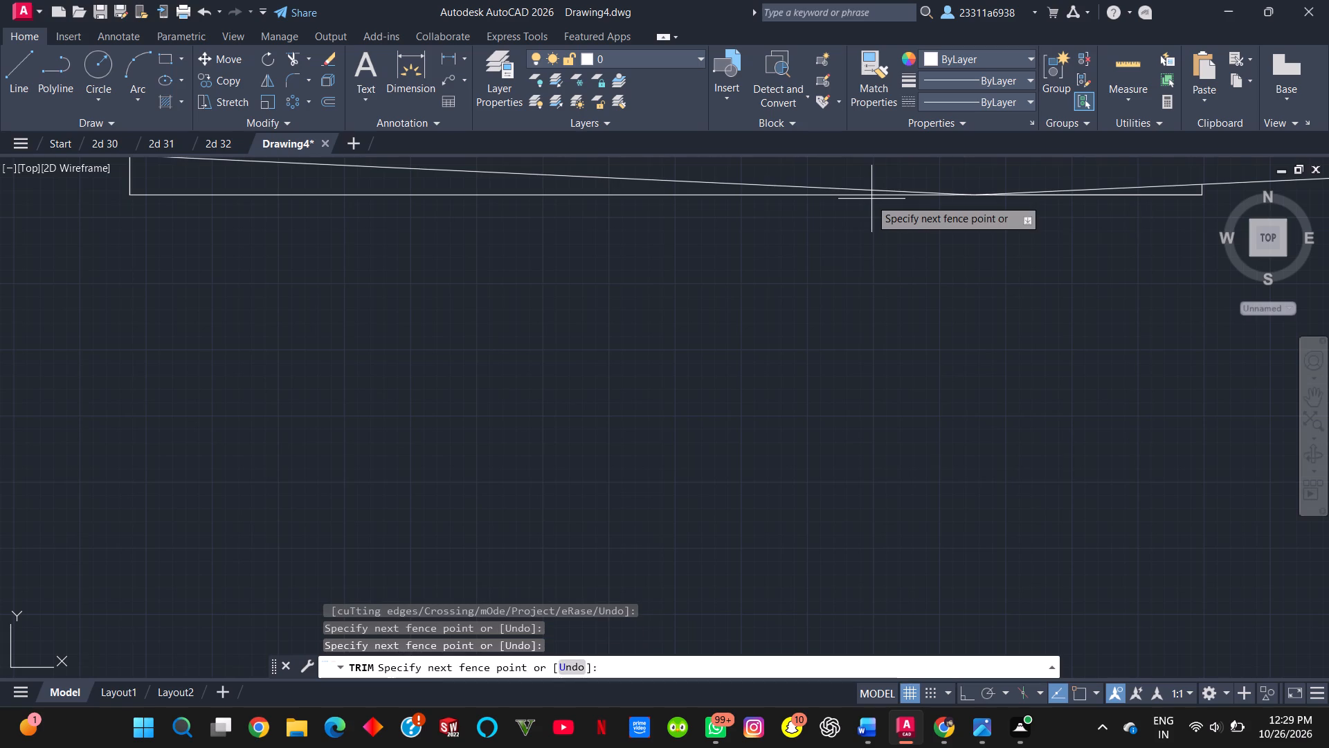
click(777, 192)
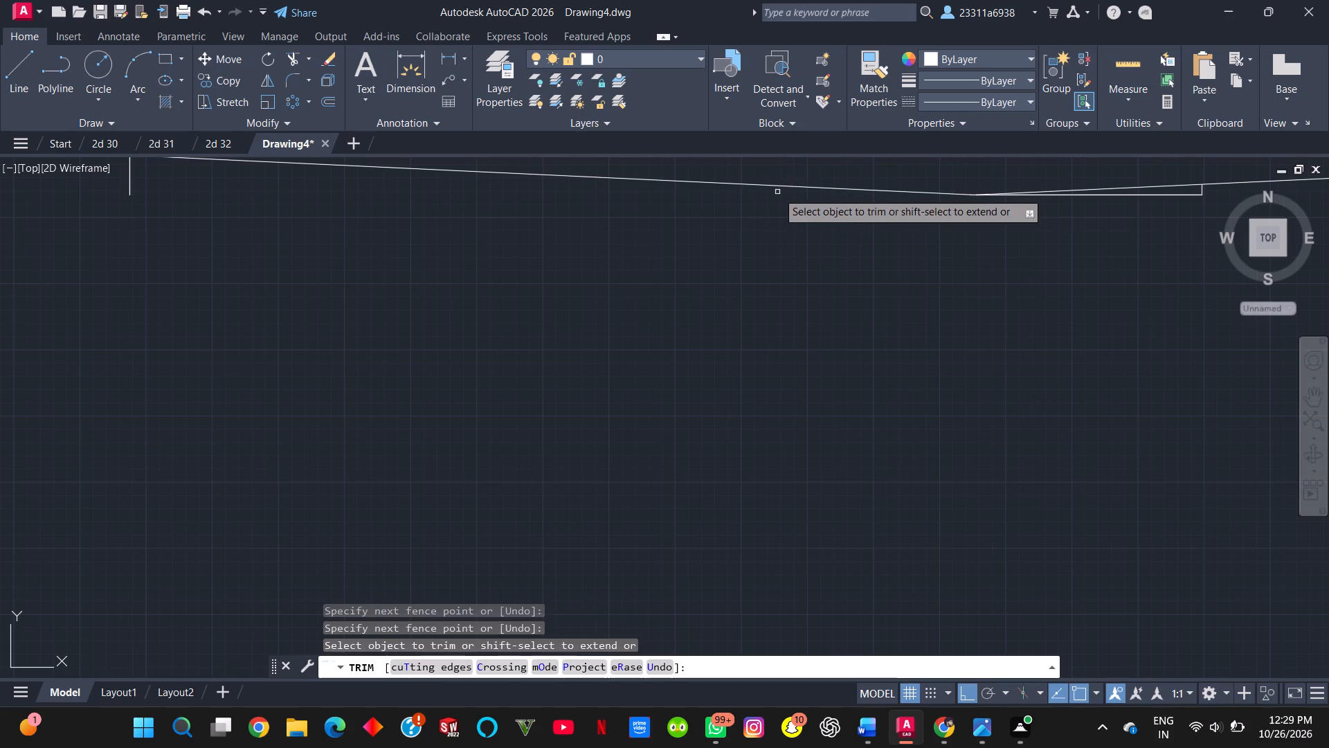
click(1177, 193)
click(1206, 192)
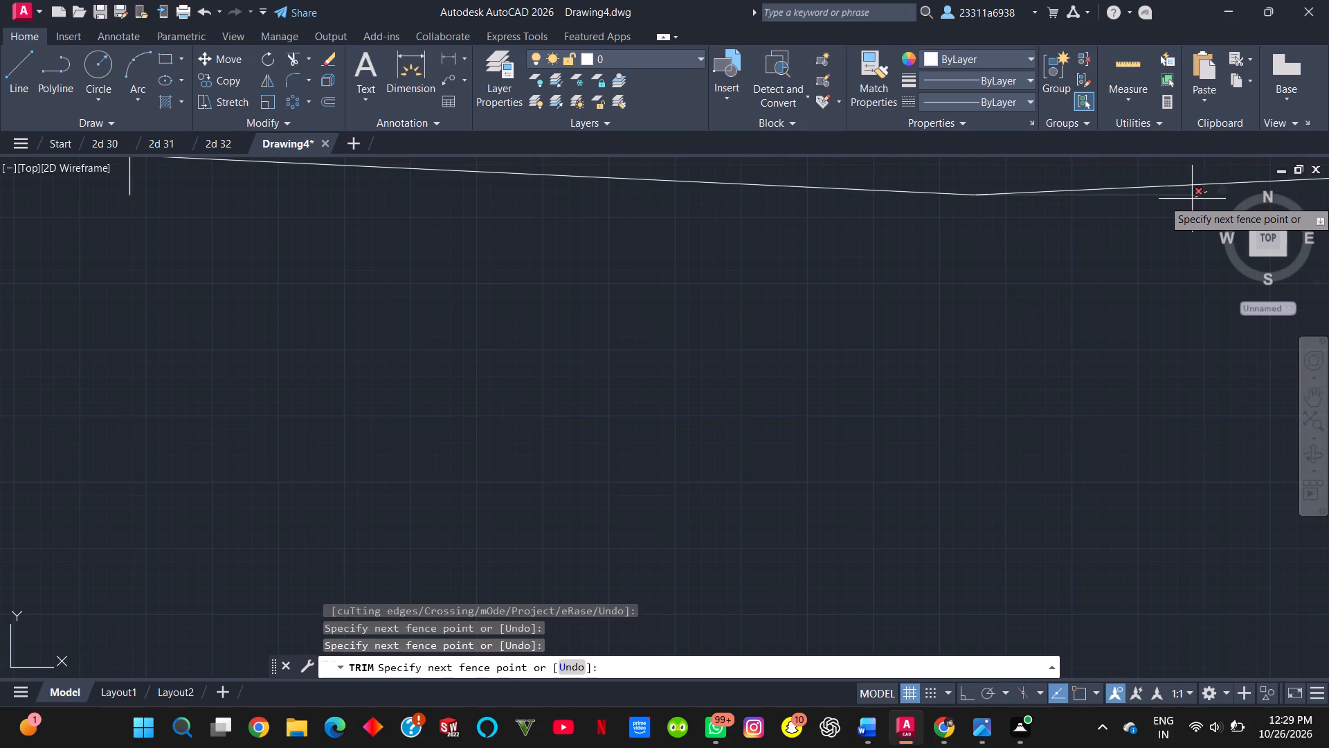
click(1165, 206)
Trim the left outer edge's overhang below the lower rim's sloped edge.
scroll(65, 238, up, 1)
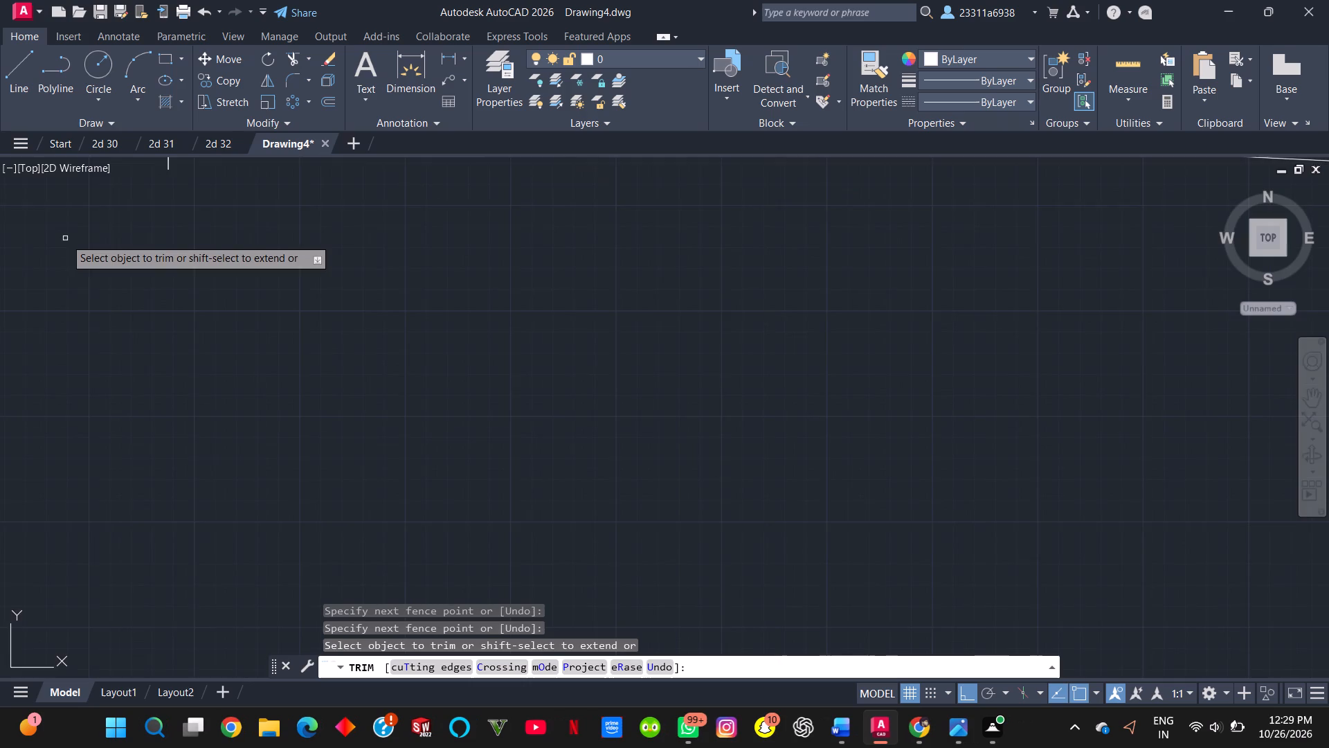
scroll(65, 238, down, 3)
middle_drag(79, 232, 241, 397)
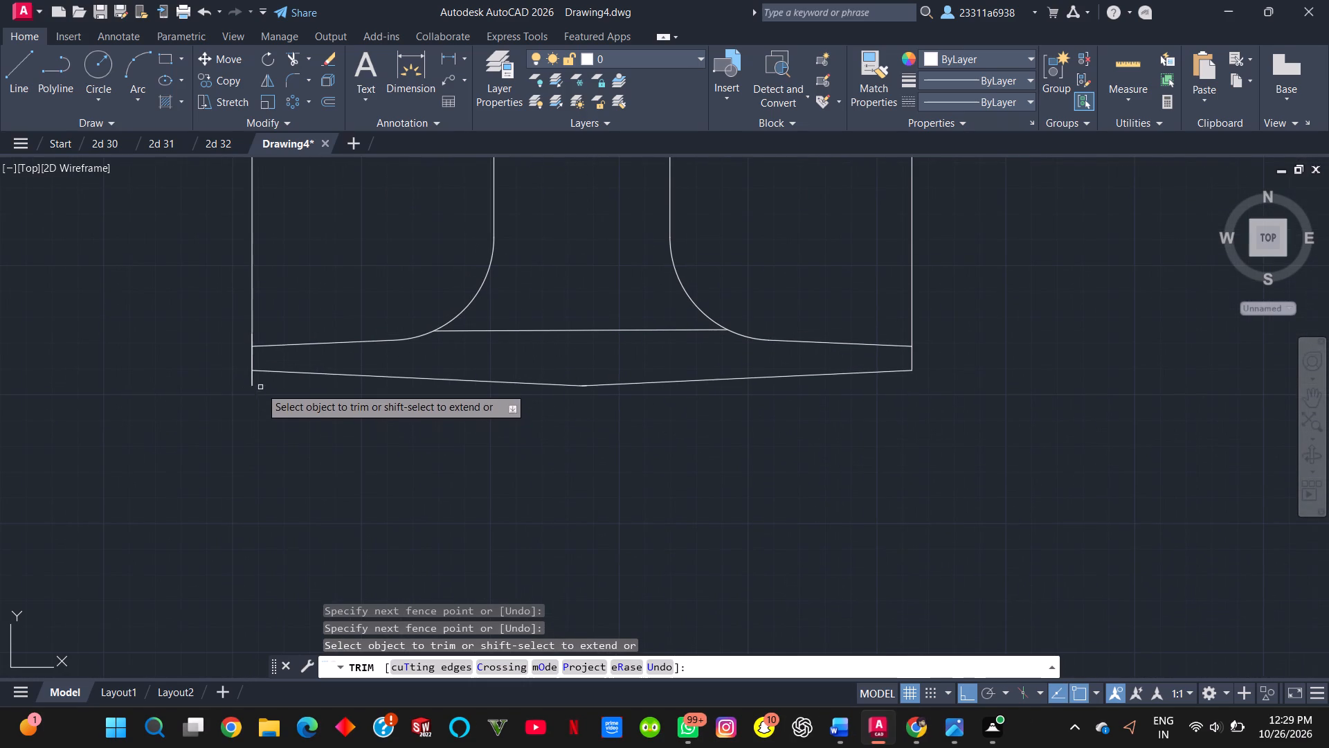
drag(260, 387, 234, 372)
scroll(438, 276, down, 1)
scroll(438, 276, up, 1)
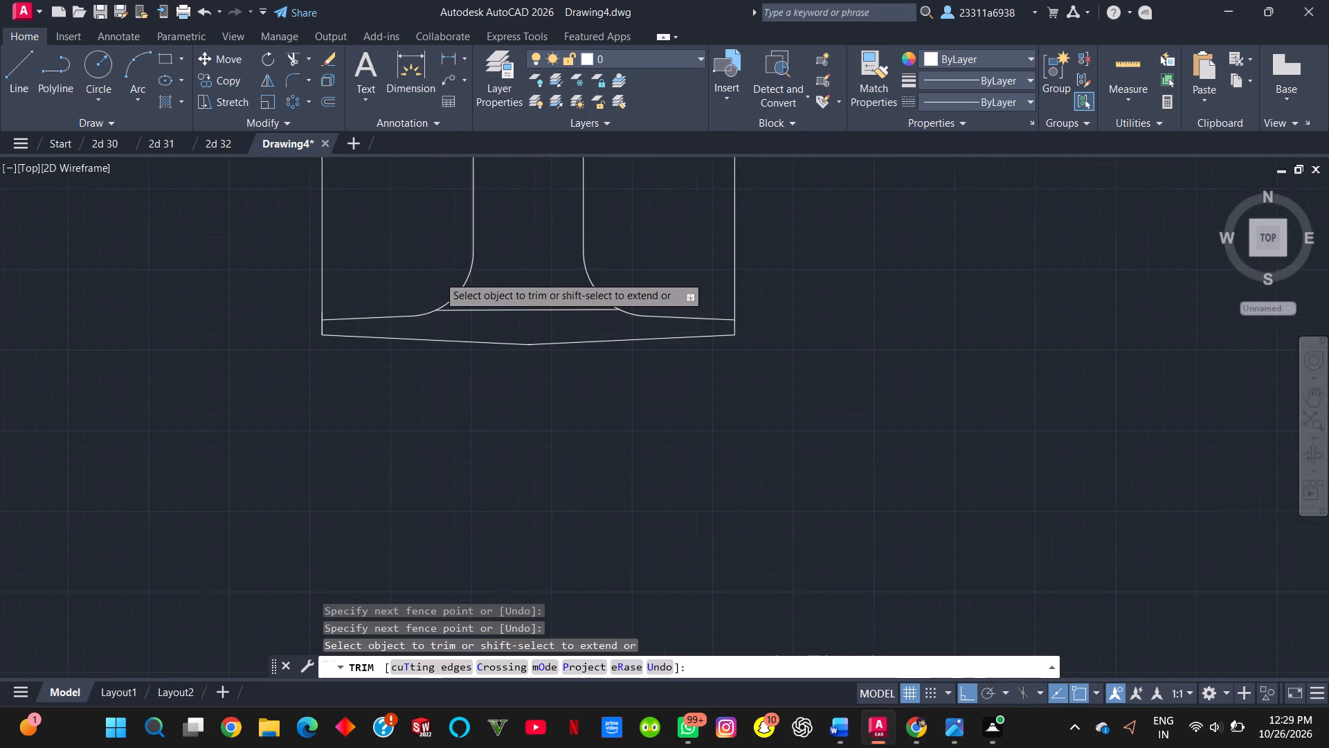
scroll(438, 276, up, 3)
scroll(438, 276, down, 3)
middle_drag(441, 271, 449, 406)
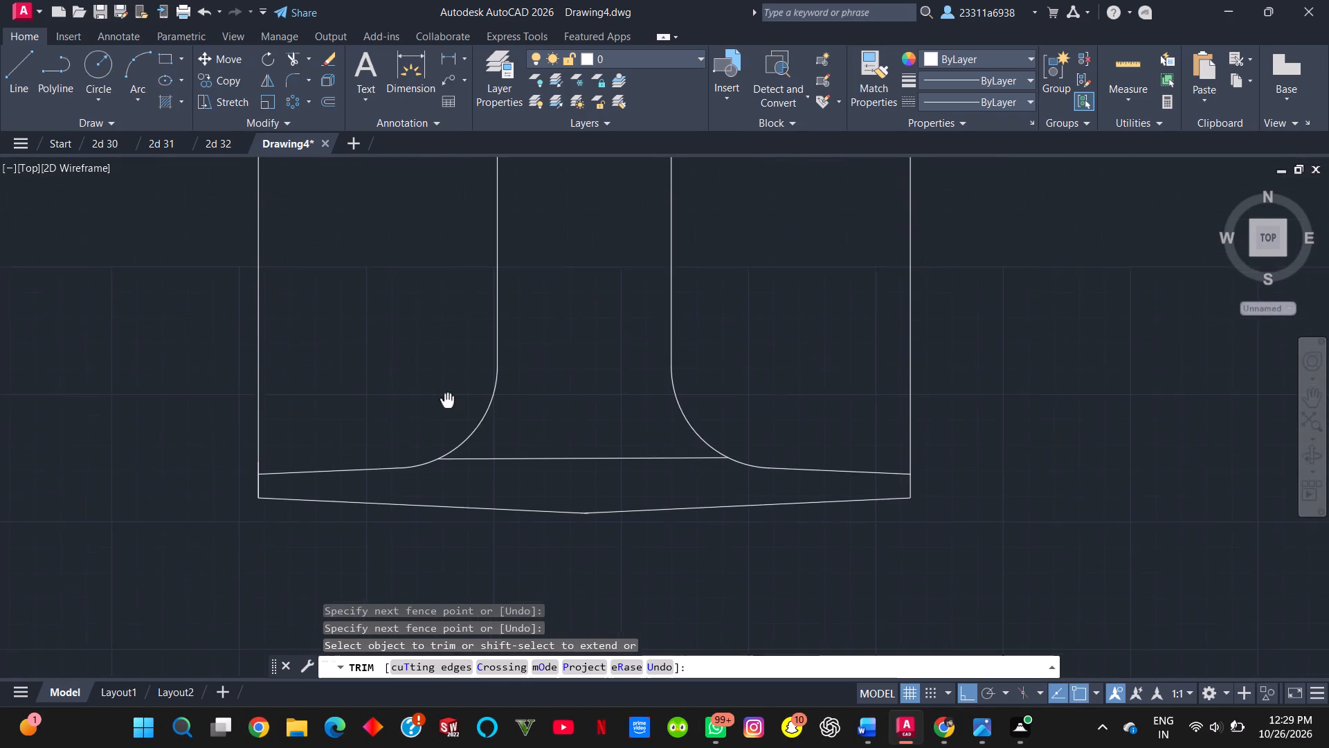
middle_drag(449, 406, 450, 407)
key(Escape)
Copy the whole side view to the clipboard, erase the original, and paste it closer to the front view, roughly level with it.
scroll(449, 402, down, 5)
scroll(433, 339, up, 2)
scroll(432, 338, down, 1)
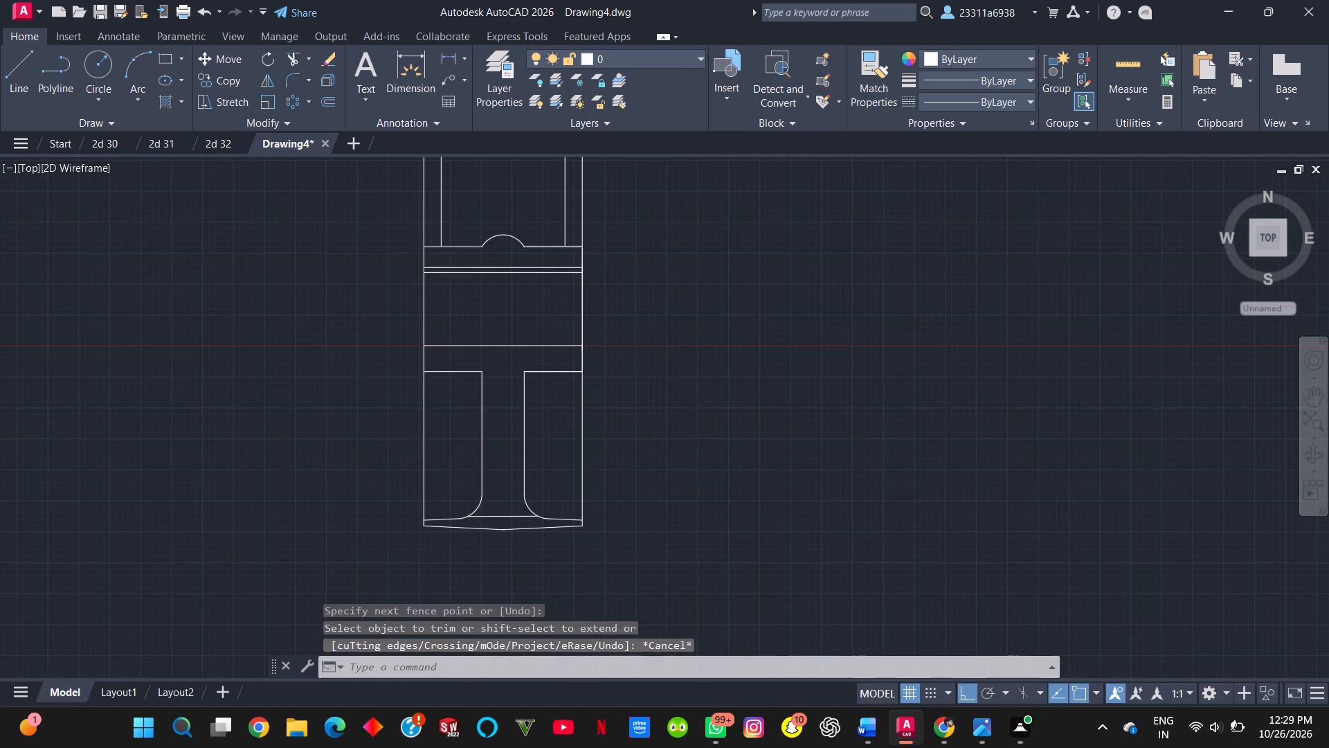
scroll(432, 338, down, 1)
click(565, 463)
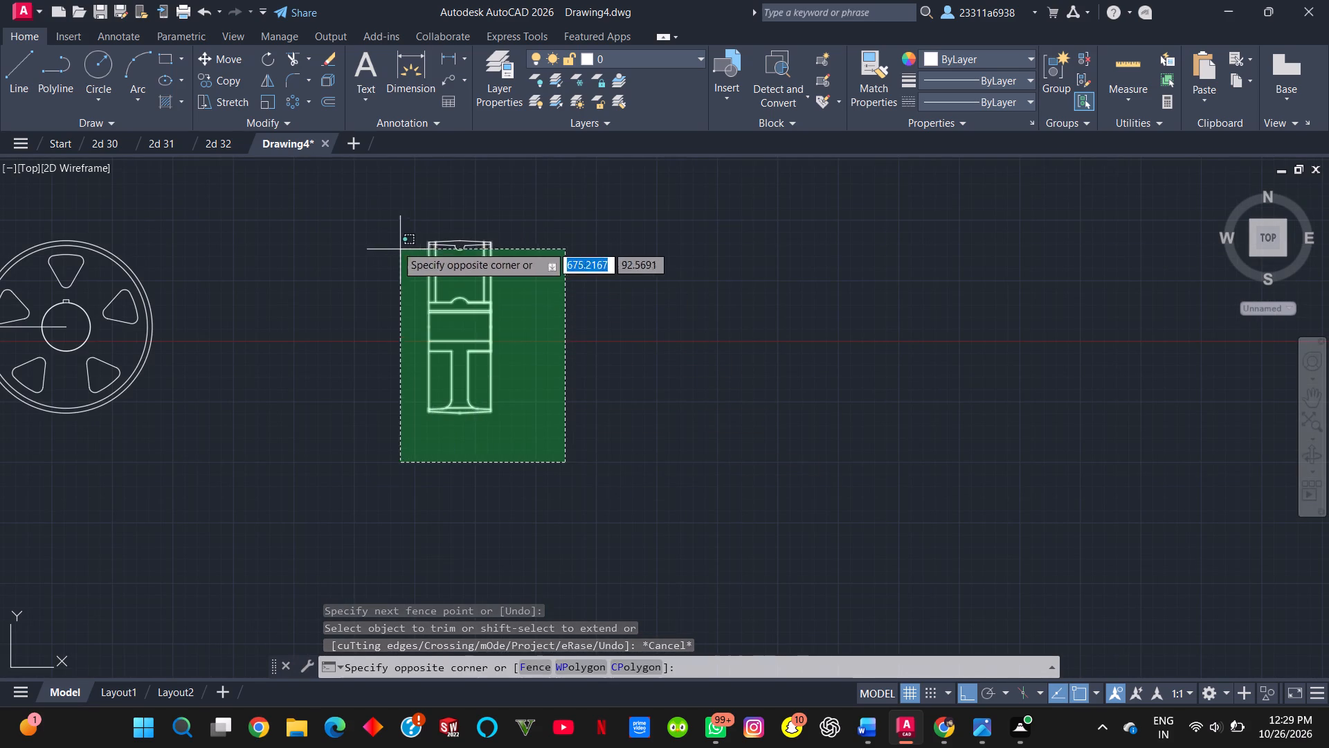
click(387, 225)
key(ctrl+c)
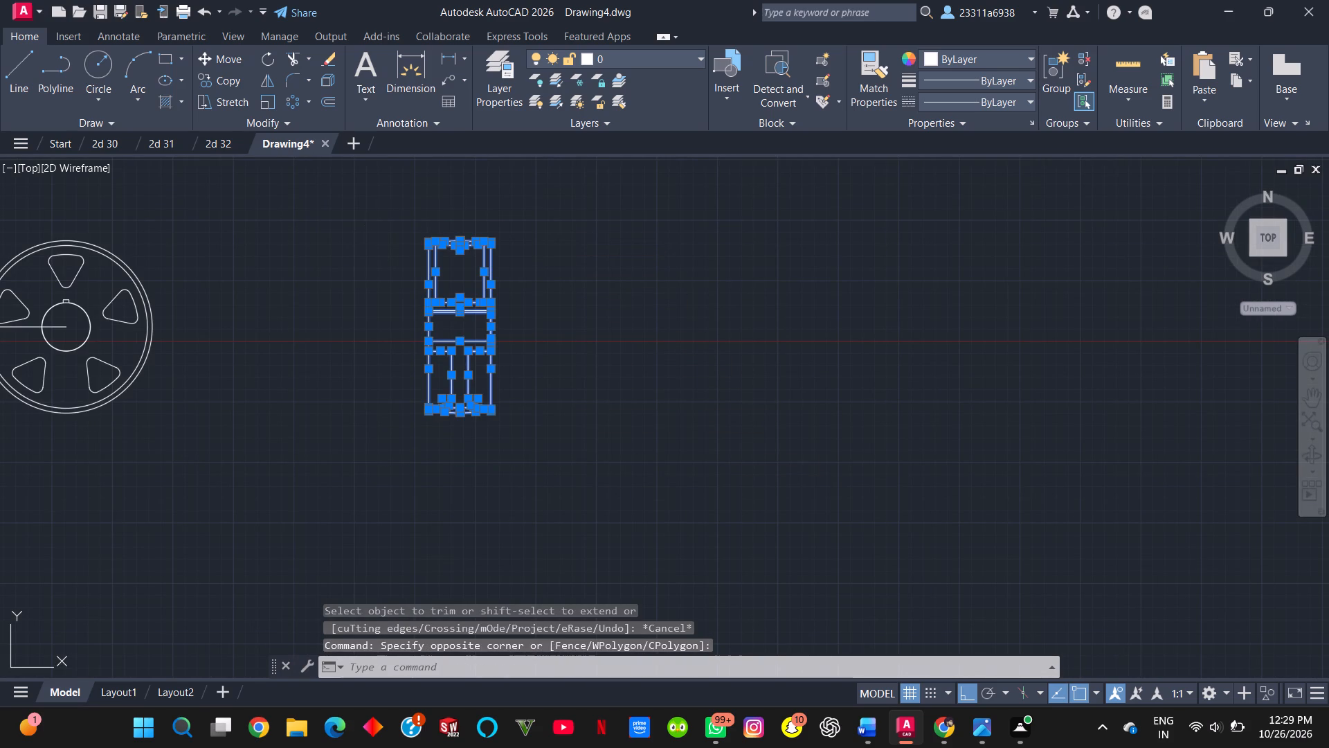
click(696, 289)
click(676, 322)
click(635, 348)
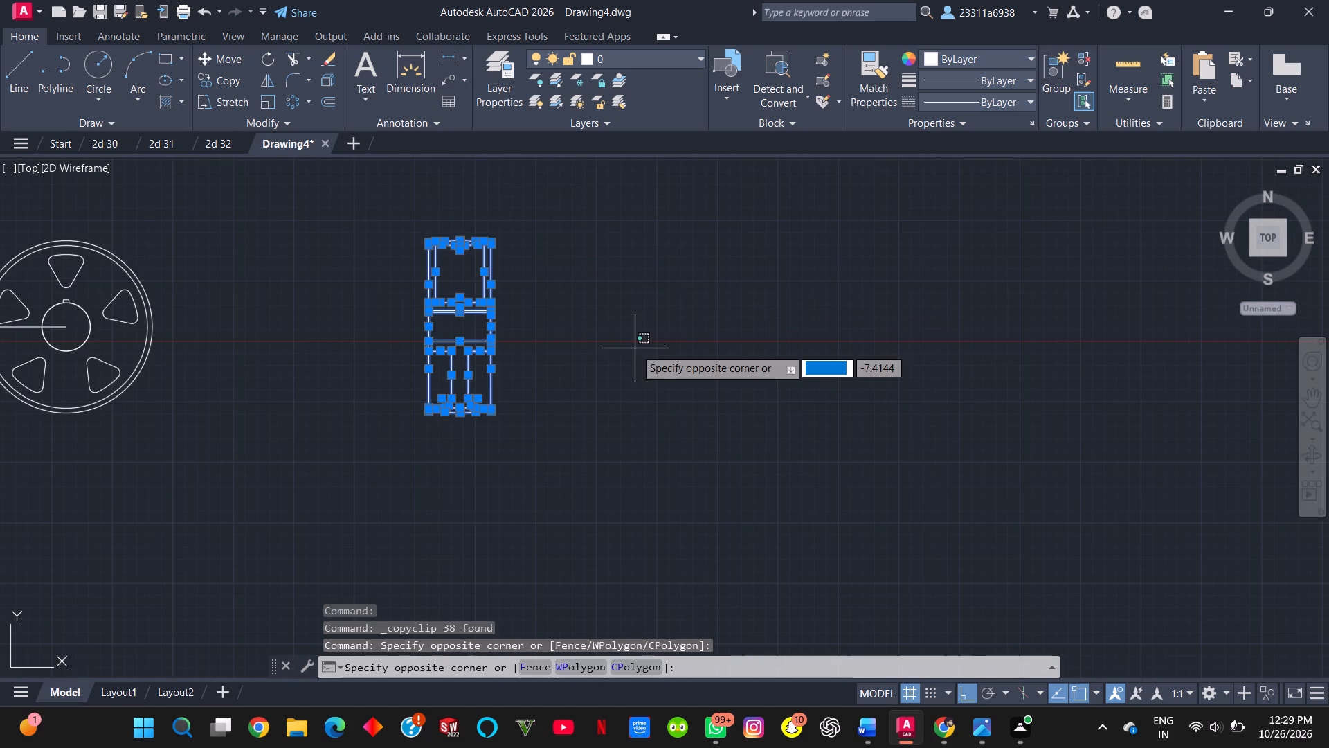
key(Delete)
key(Delete)
key(Escape)
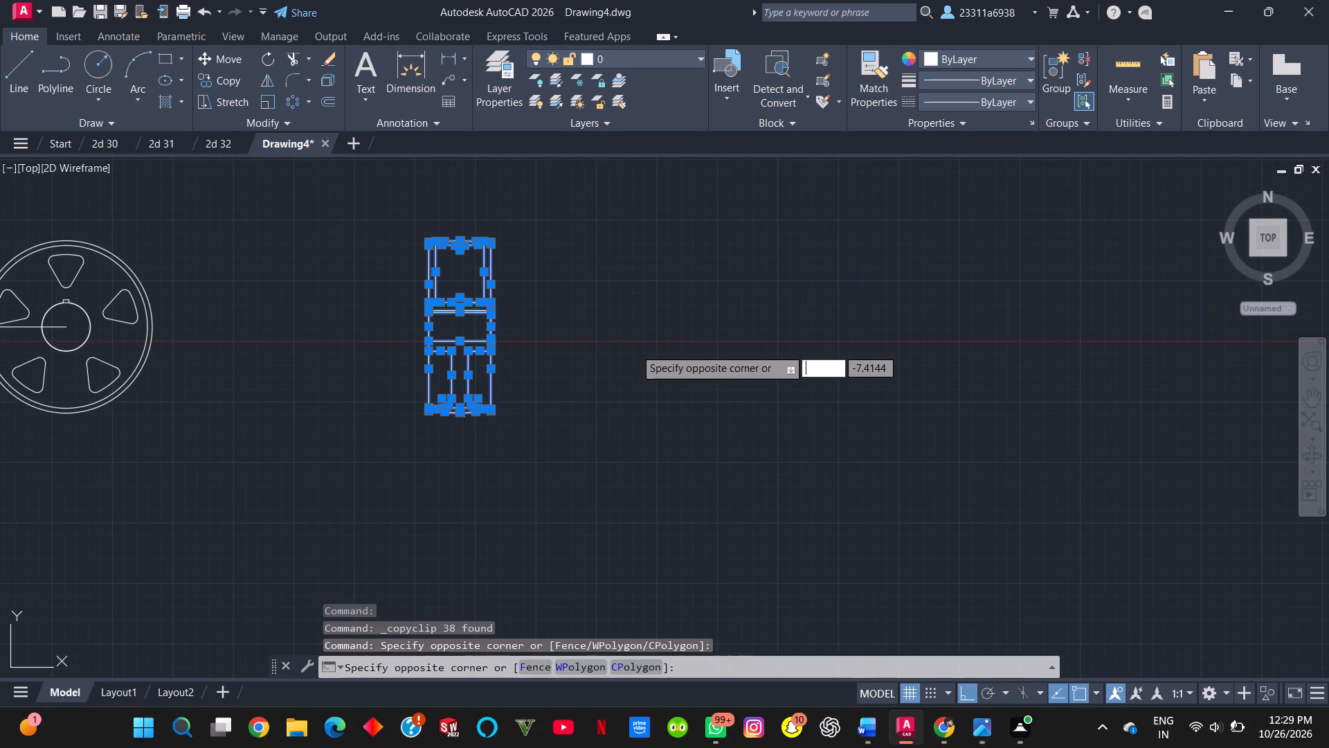
key(Delete)
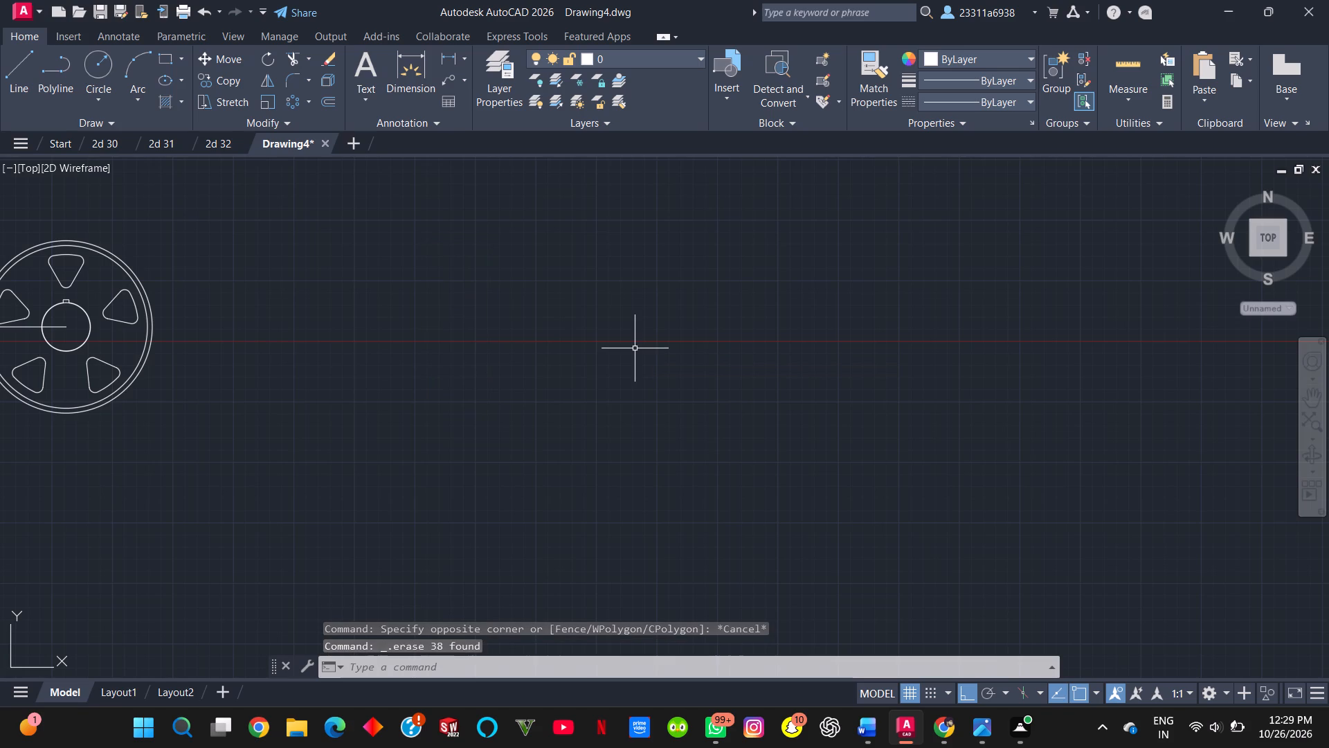
key(ctrl+v)
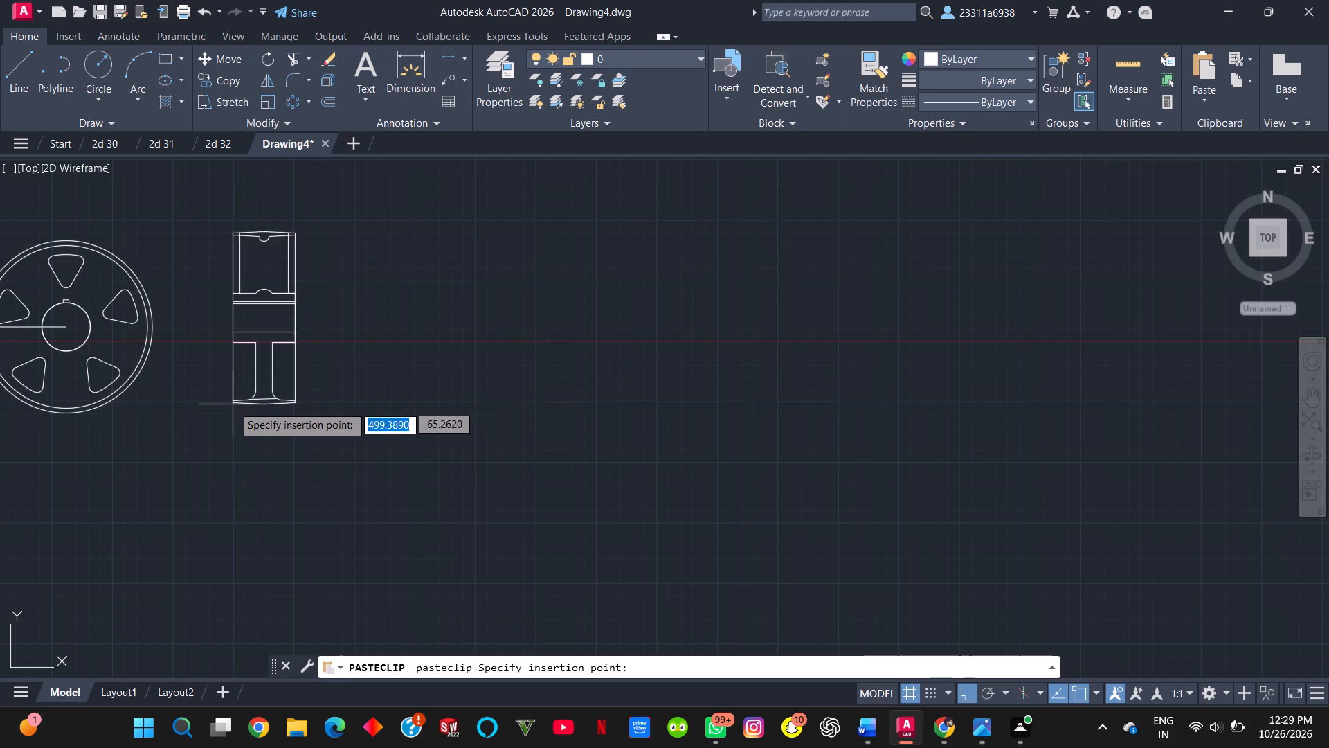
click(232, 414)
key(Escape)
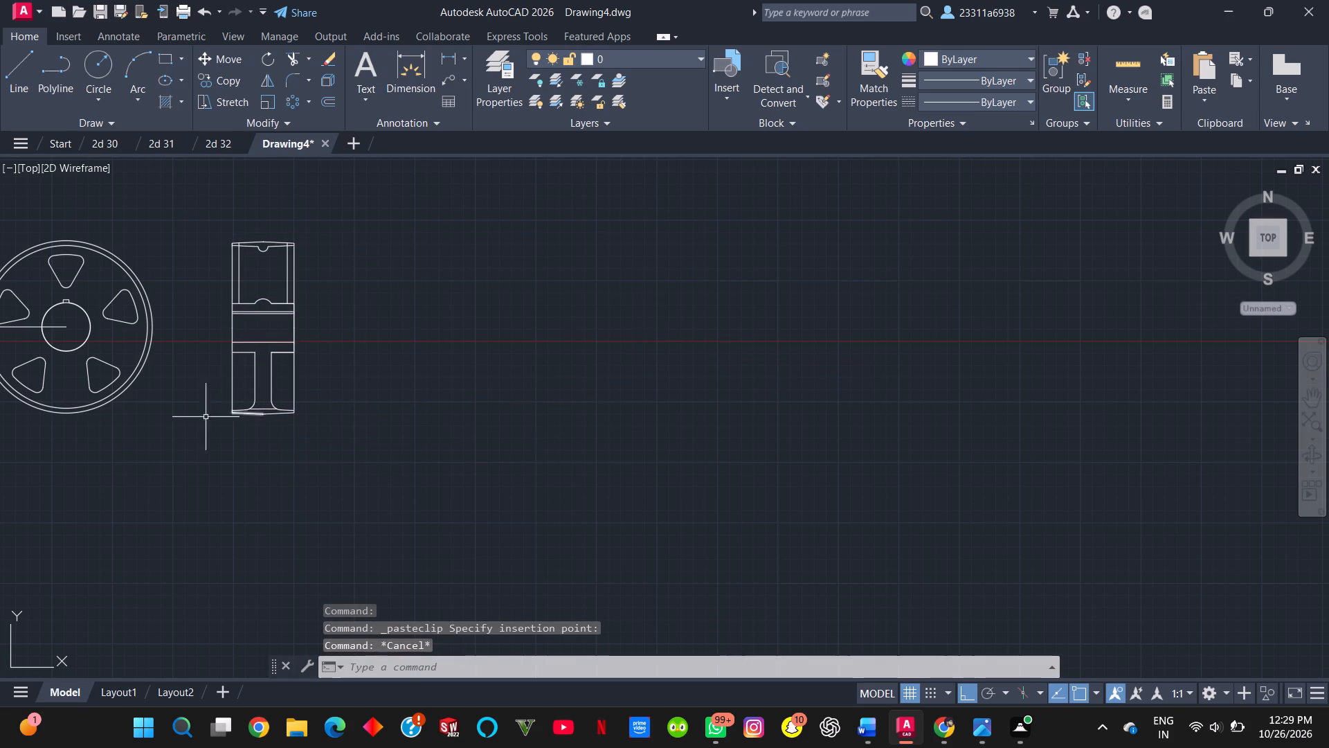
Delete the leftover horizontal line running from the hub centre out past the front view's rim.
middle_drag(174, 436, 289, 438)
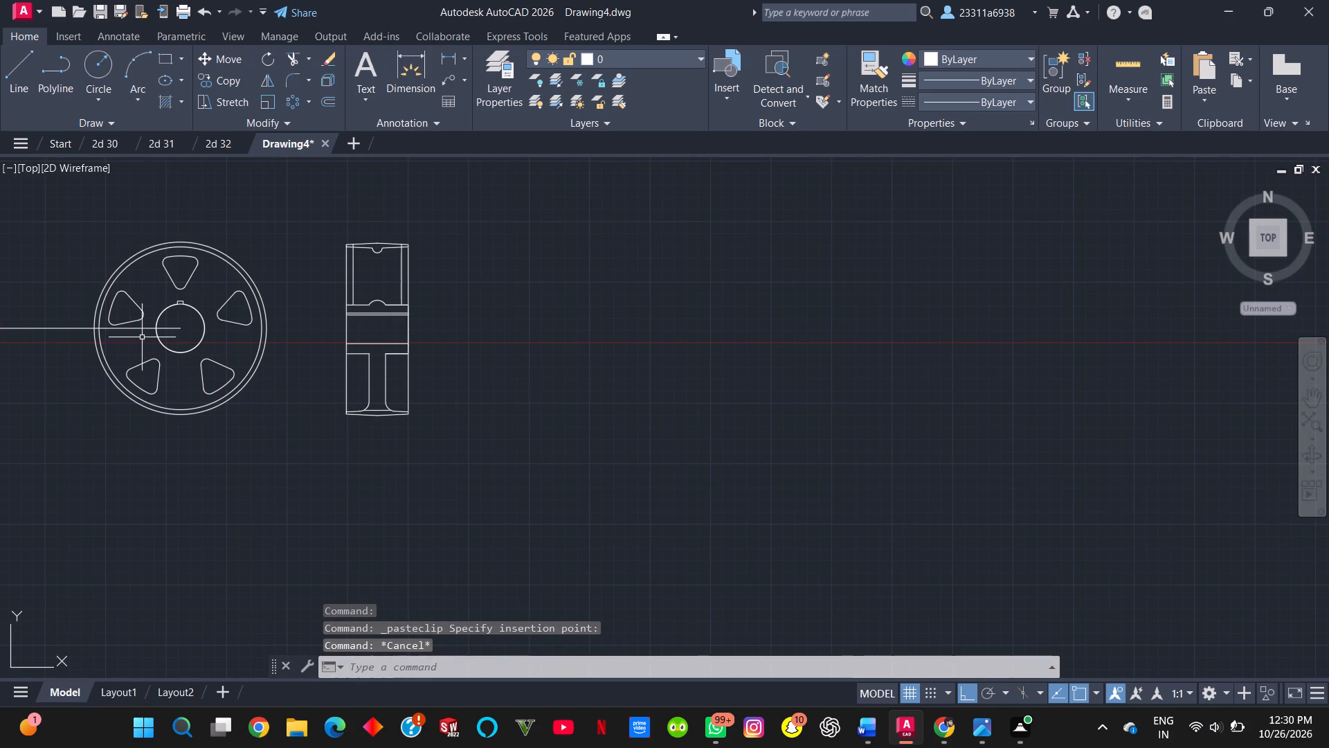
click(141, 328)
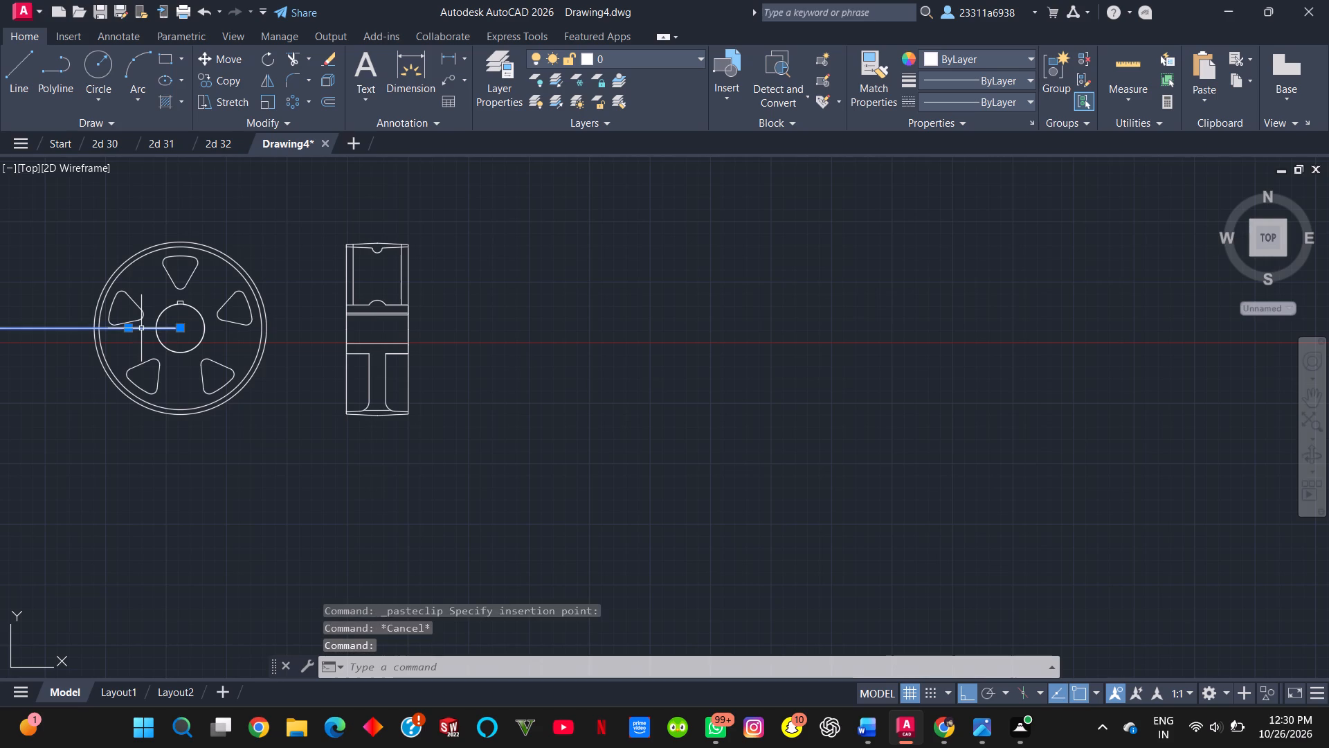
key(Delete)
Start an ANSI31 hatch and add the side view's top rim section, domed upper hub section and thin strip beneath it.
key(alt+Tab)
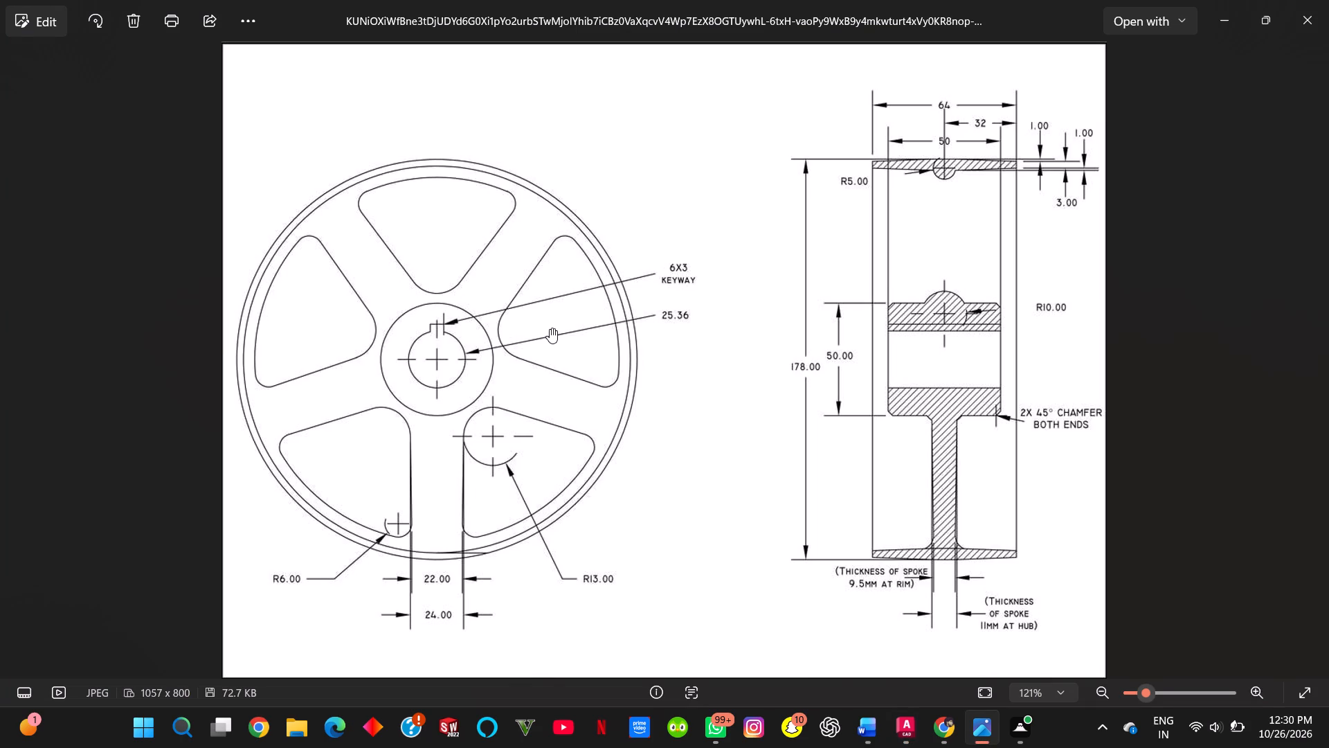
key(alt+Tab)
scroll(379, 294, up, 1)
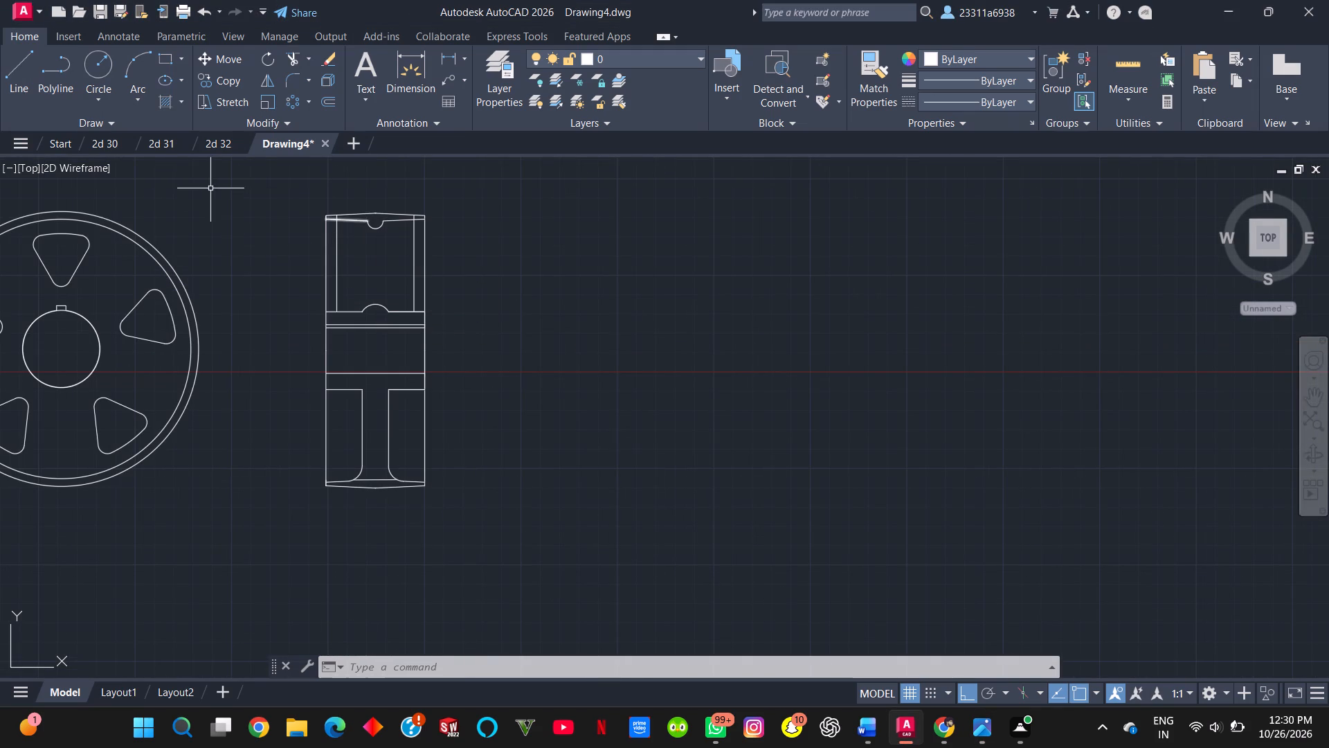
click(161, 102)
click(377, 222)
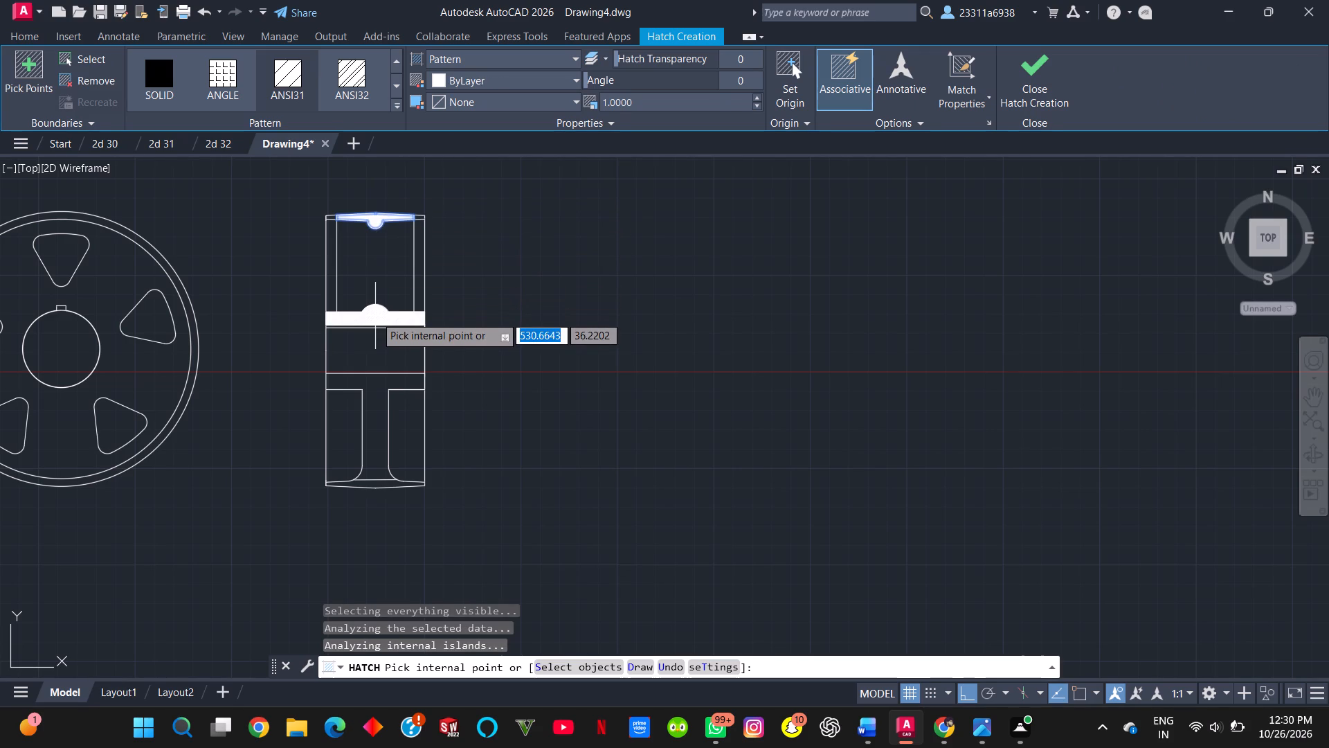
click(378, 311)
scroll(378, 312, up, 3)
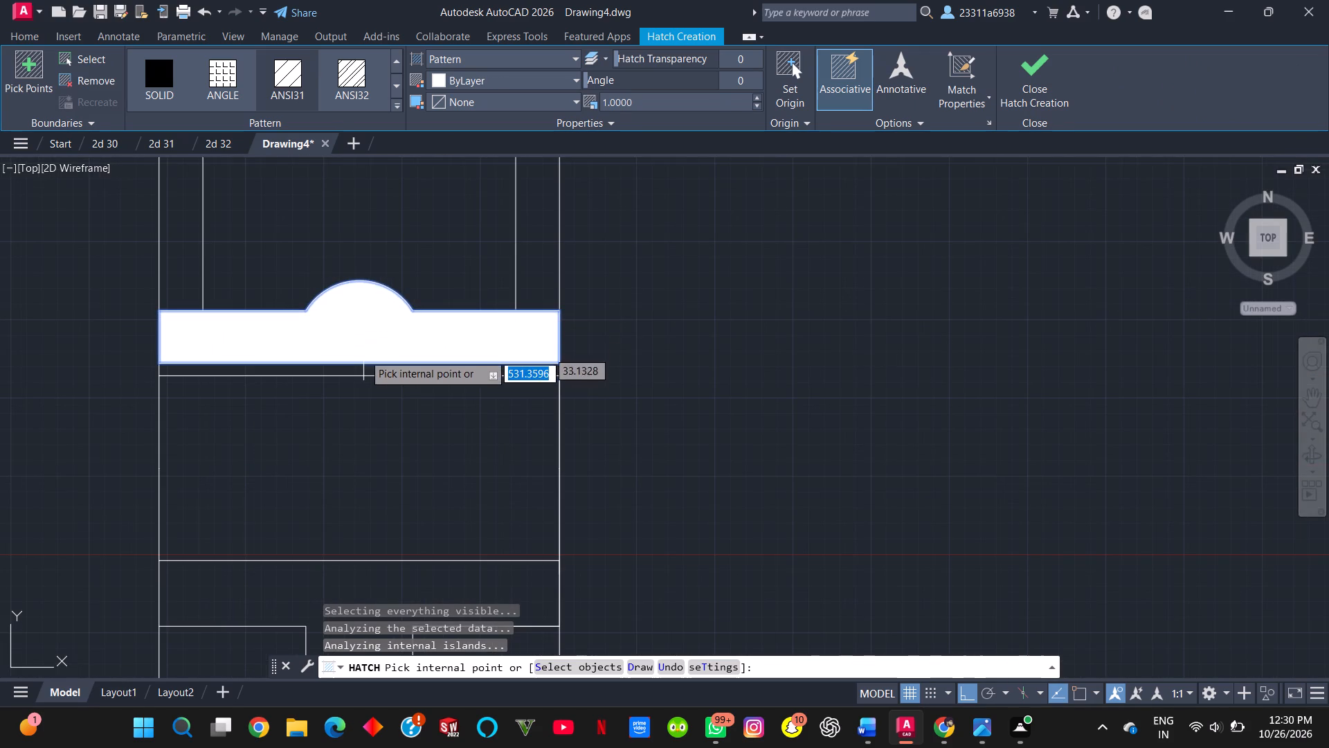
click(369, 368)
scroll(369, 368, down, 2)
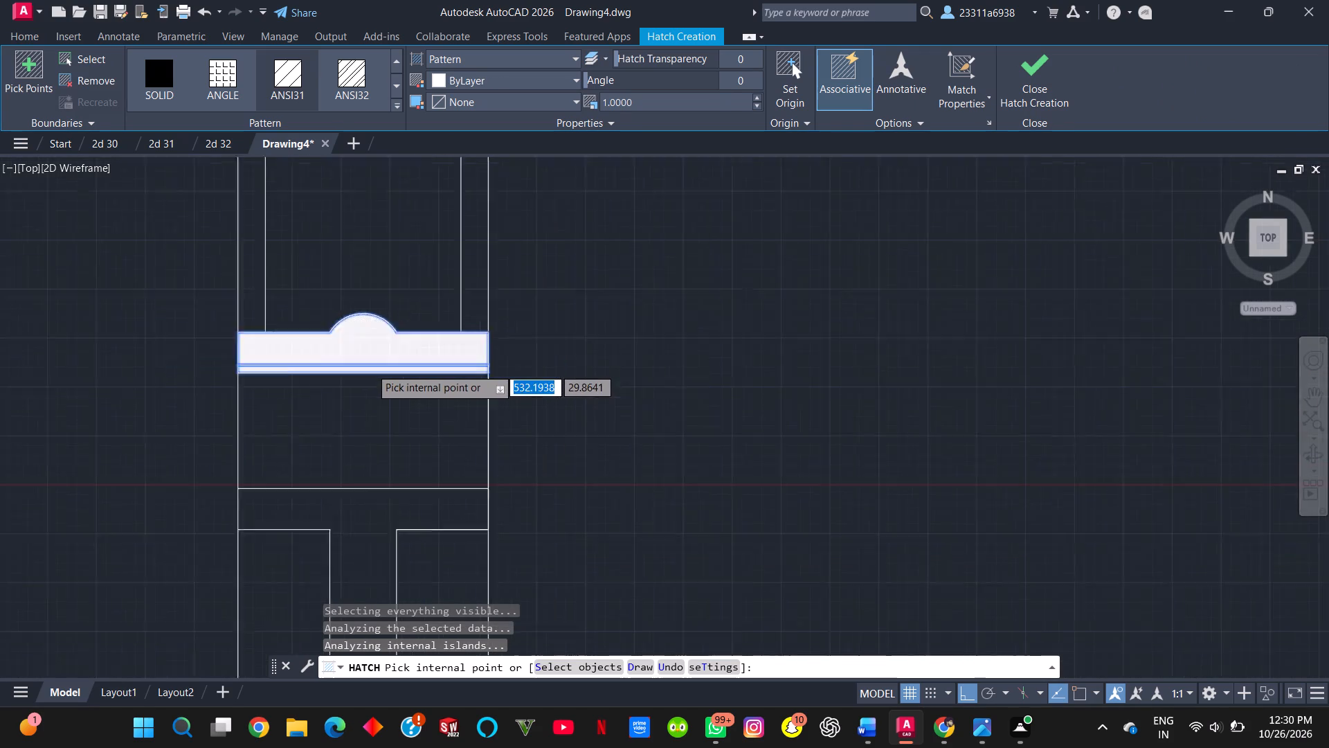
scroll(370, 366, down, 1)
Add the side view's T-shaped lower hub and spoke section and the bottom rim to the ANSI31 hatch, and finish it.
key(alt+Tab)
key(alt+Tab)
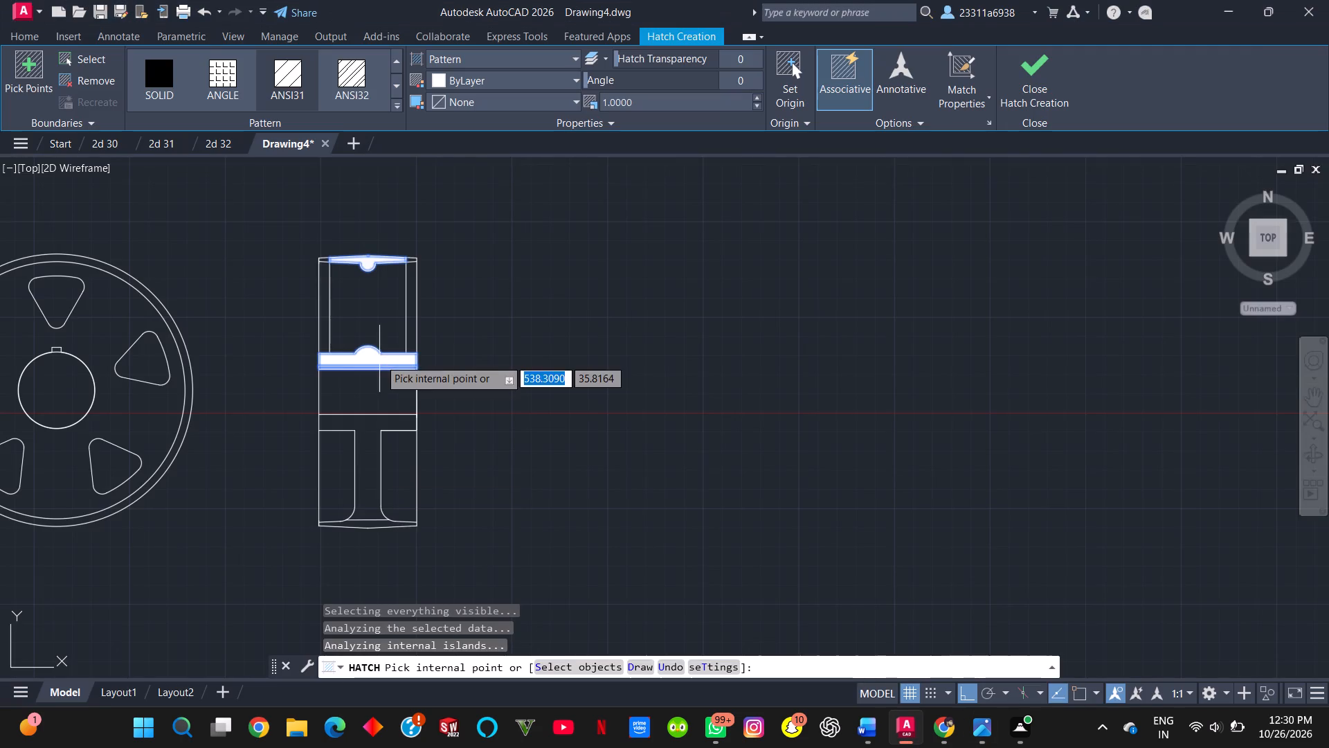
click(370, 484)
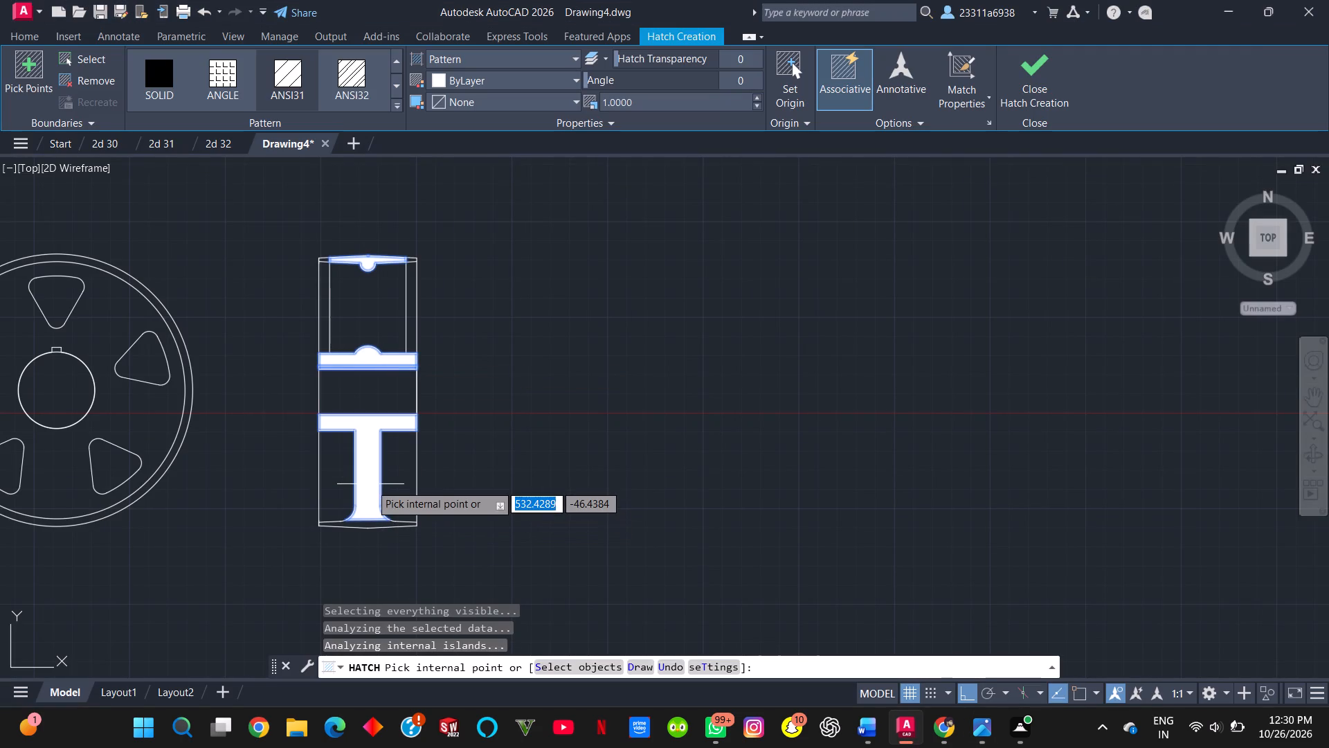
scroll(387, 530, up, 2)
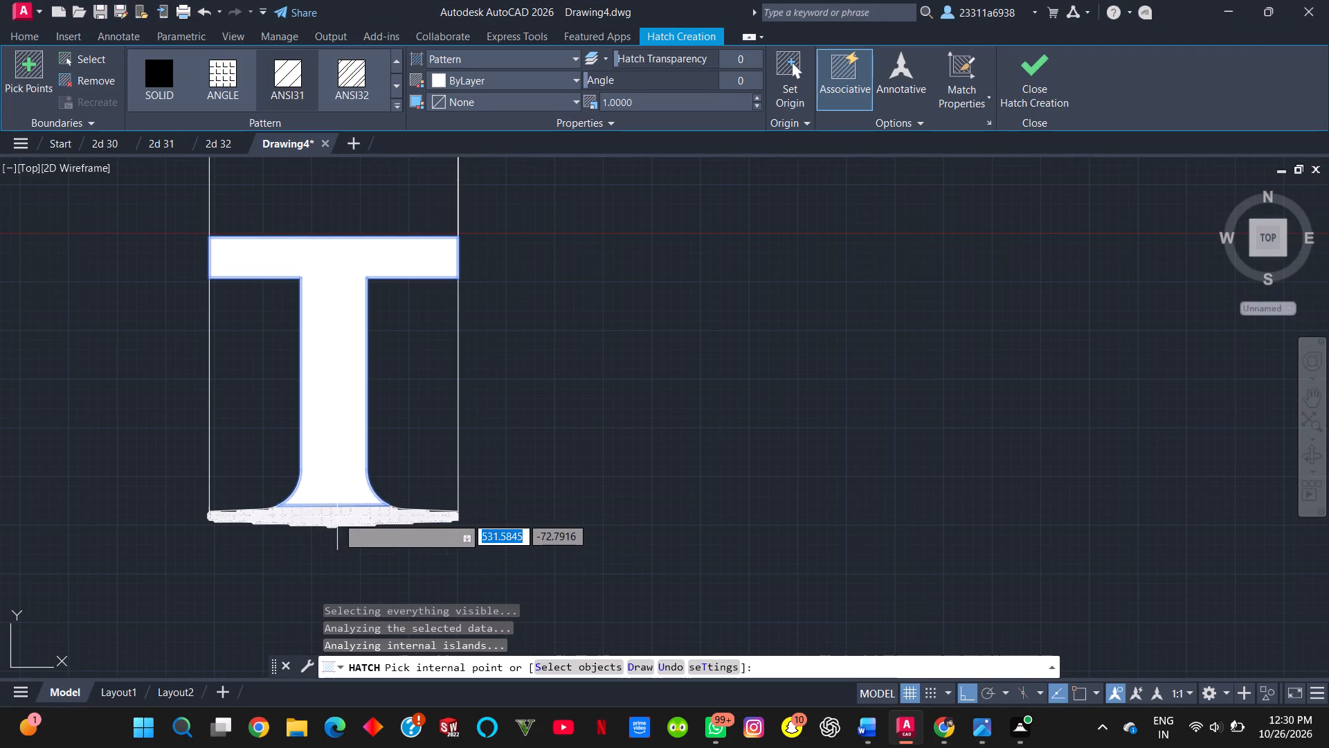
click(343, 512)
scroll(342, 363, down, 2)
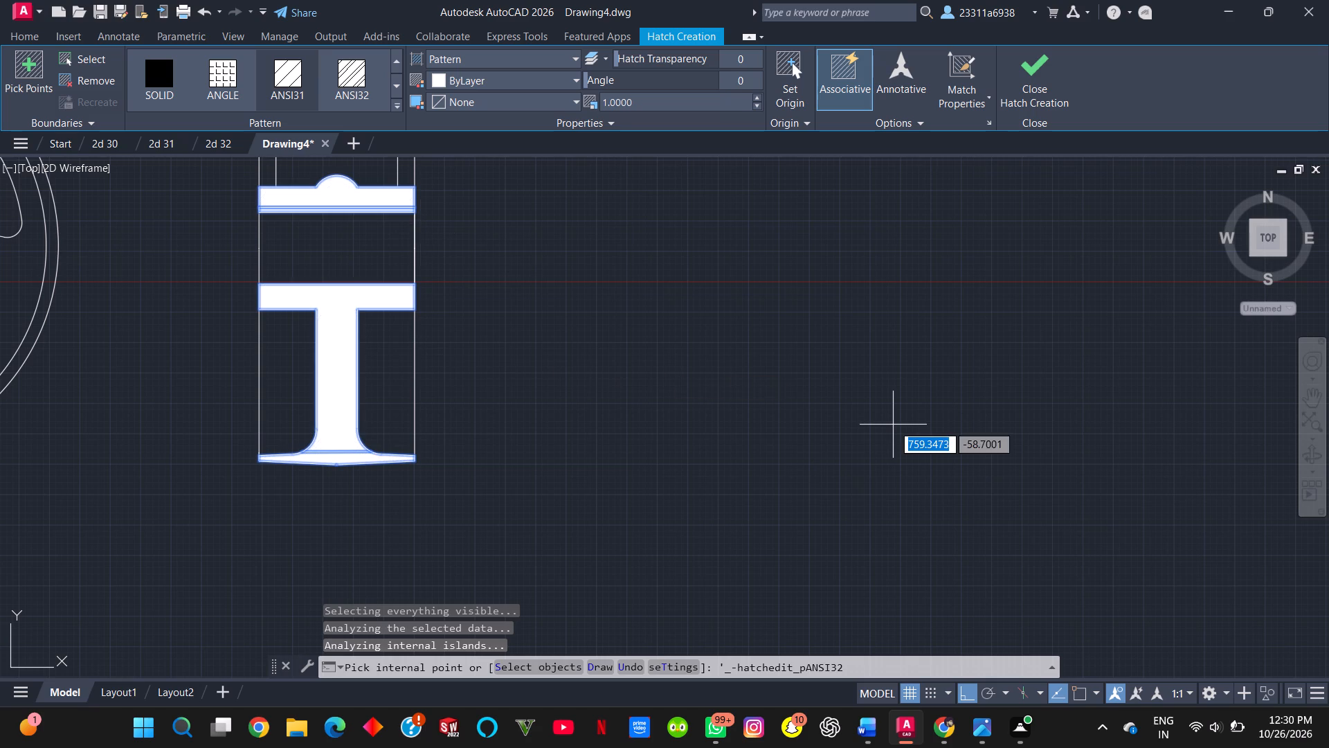
key(Return)
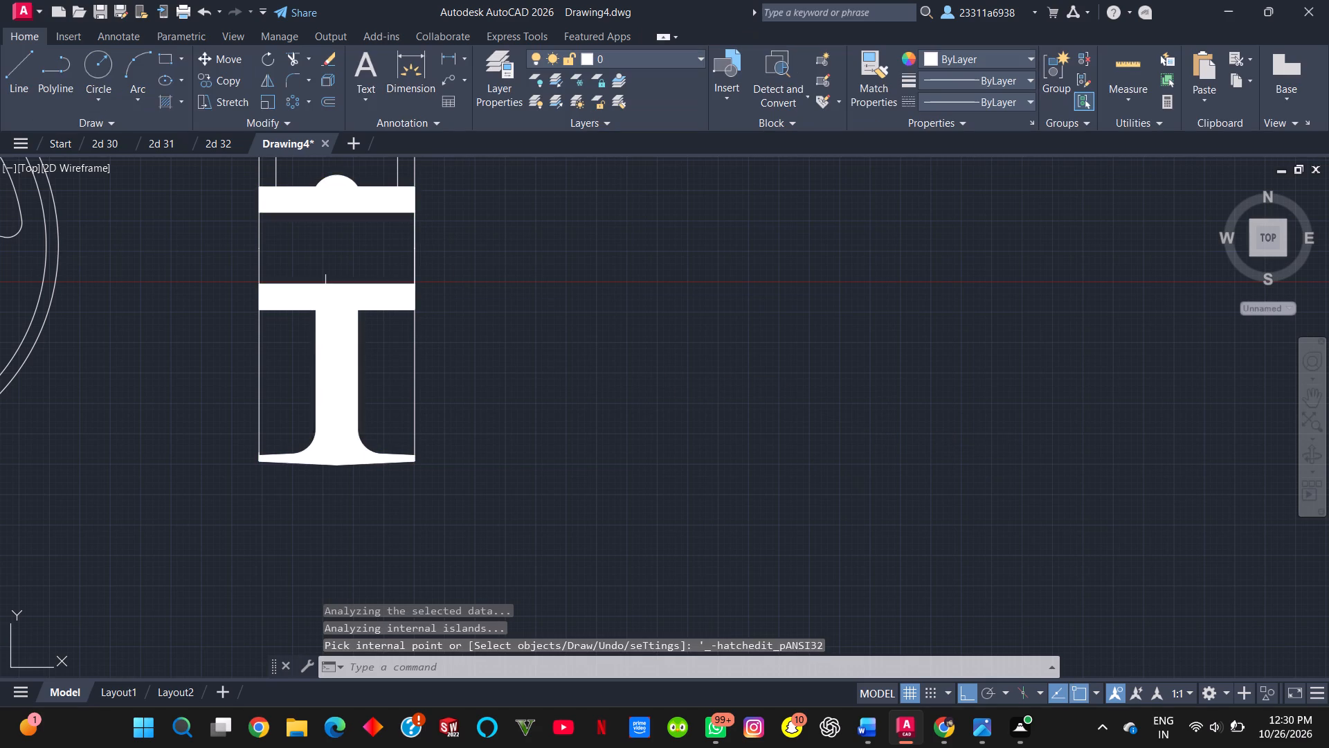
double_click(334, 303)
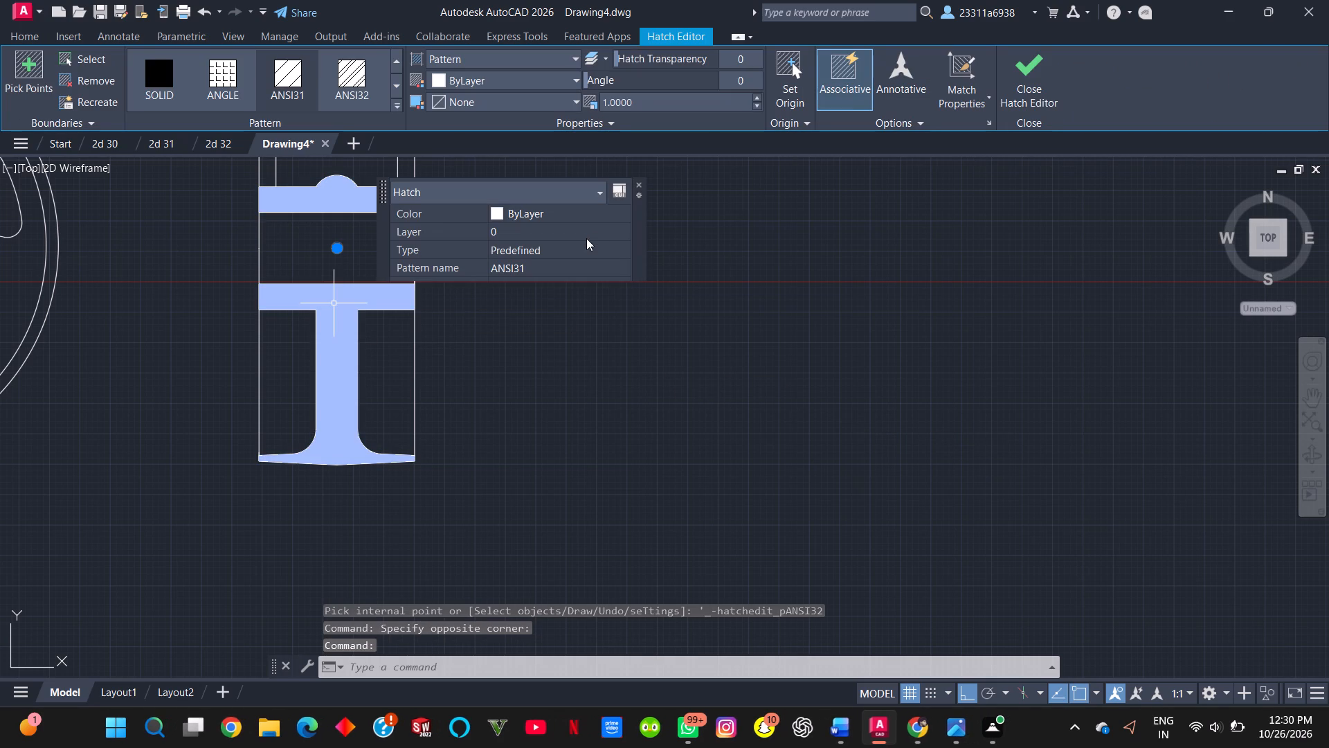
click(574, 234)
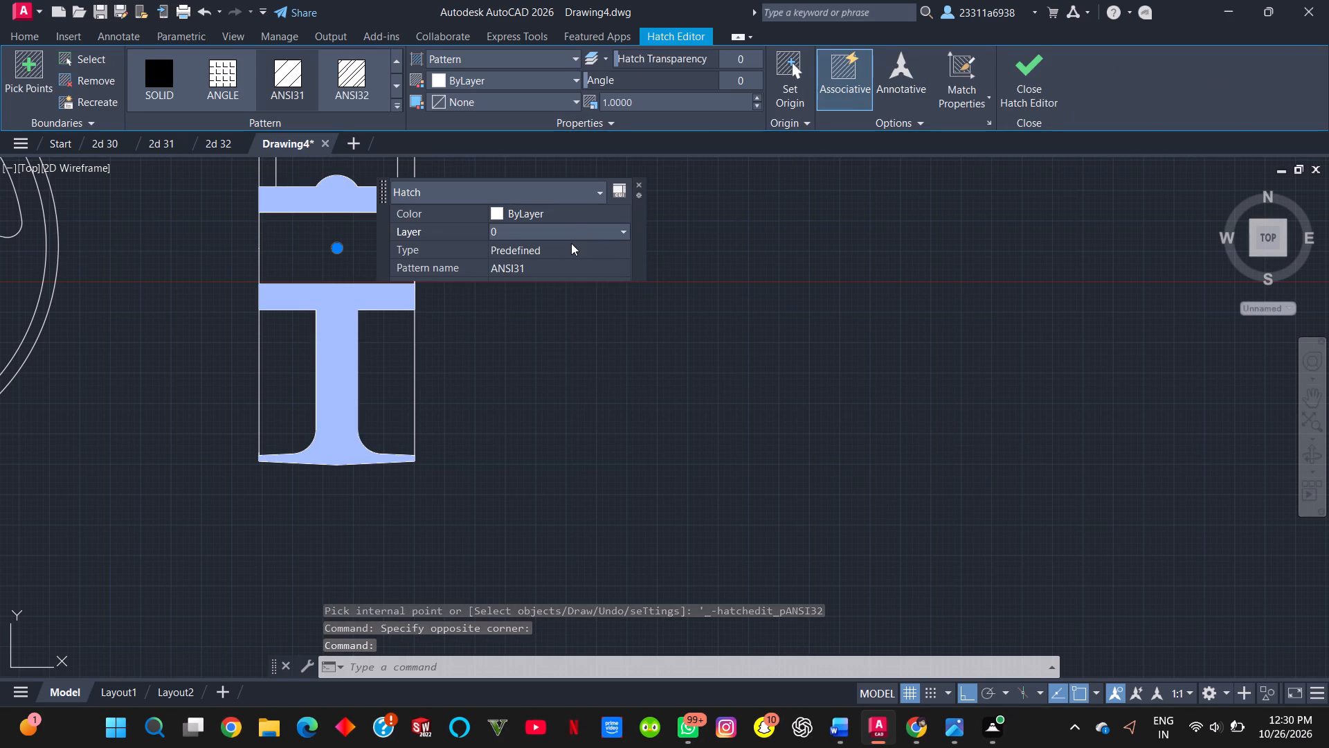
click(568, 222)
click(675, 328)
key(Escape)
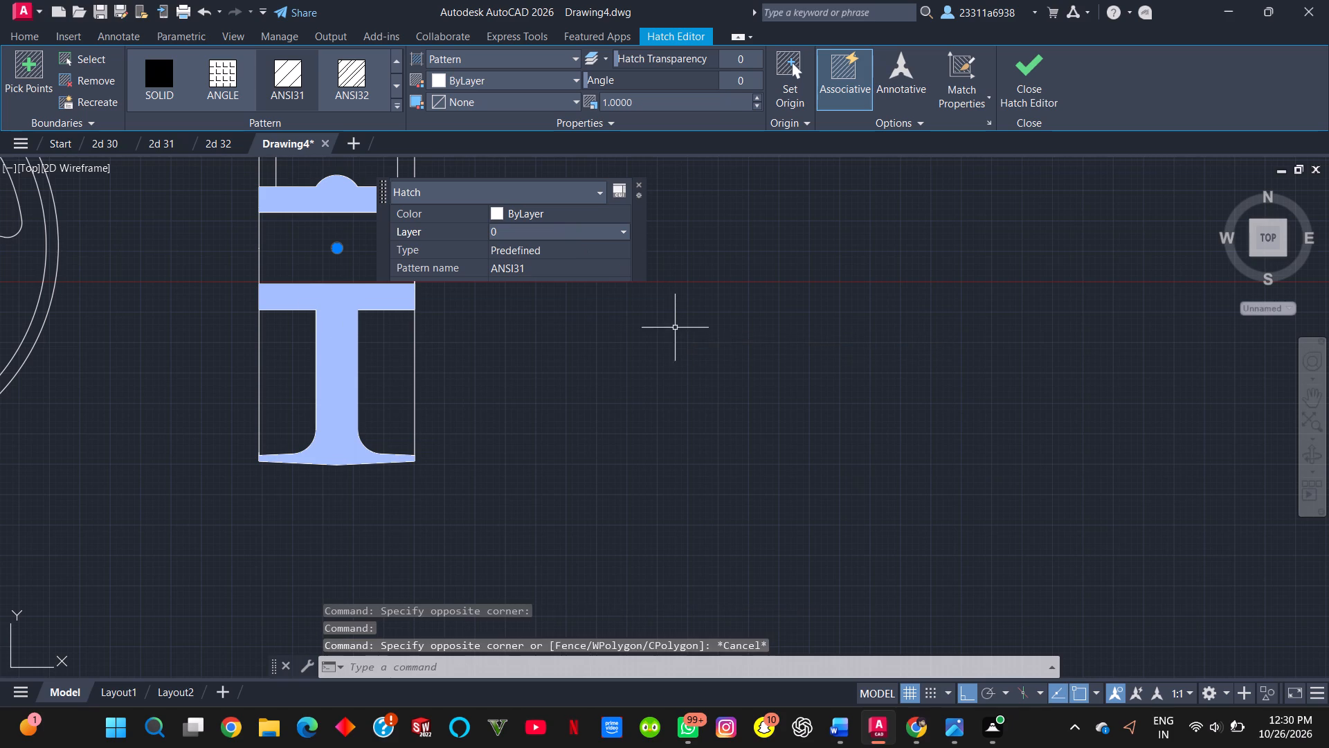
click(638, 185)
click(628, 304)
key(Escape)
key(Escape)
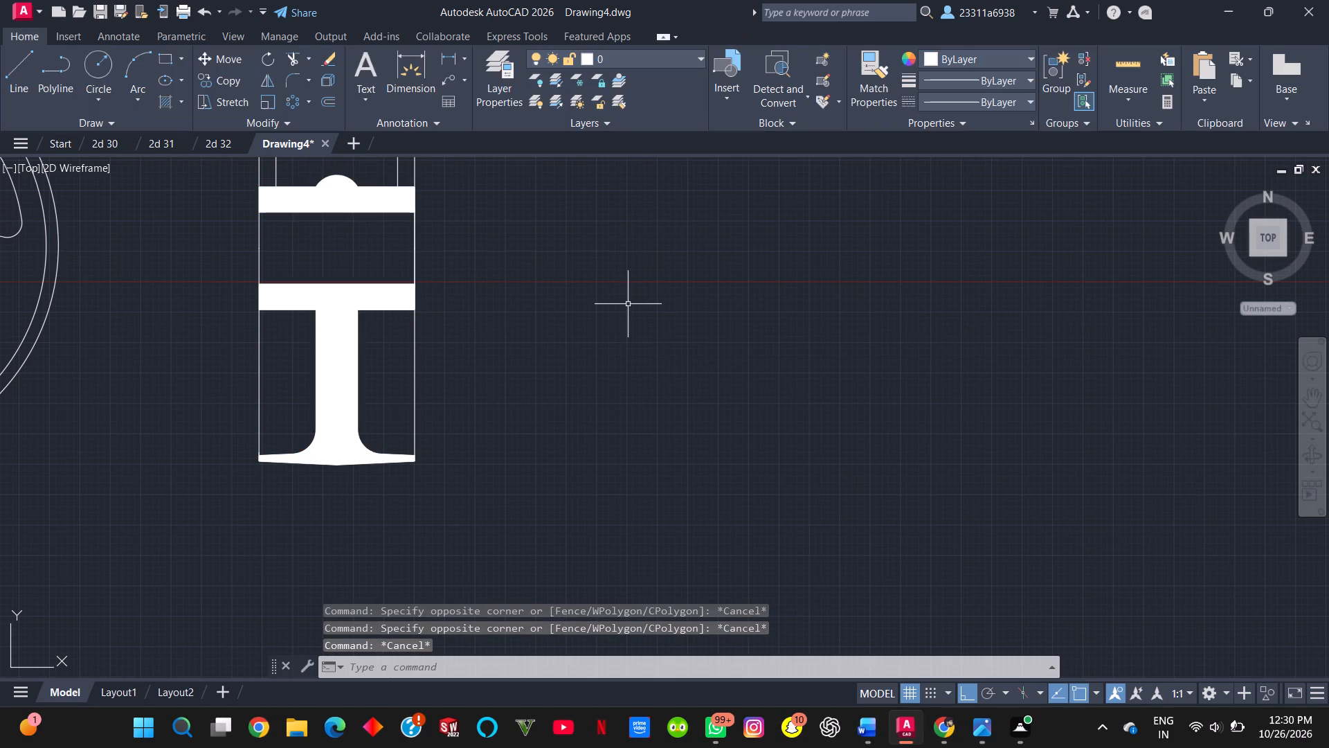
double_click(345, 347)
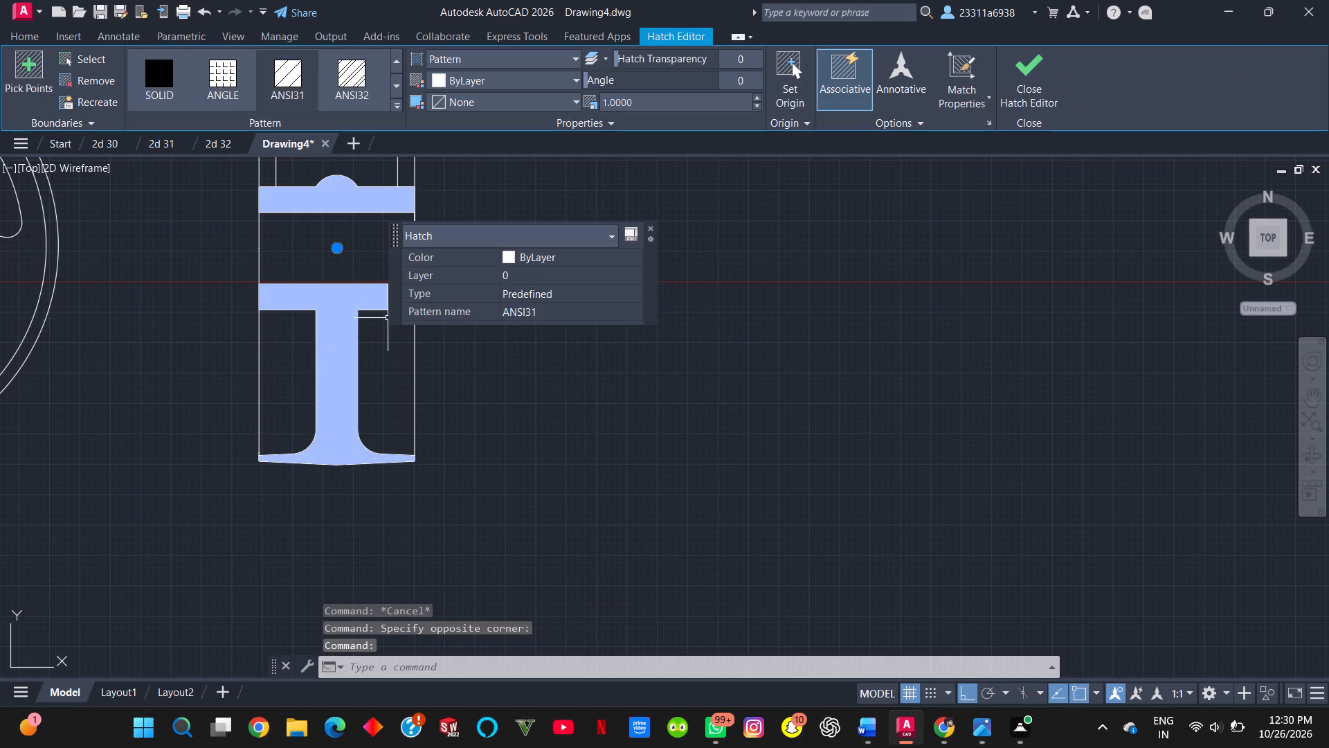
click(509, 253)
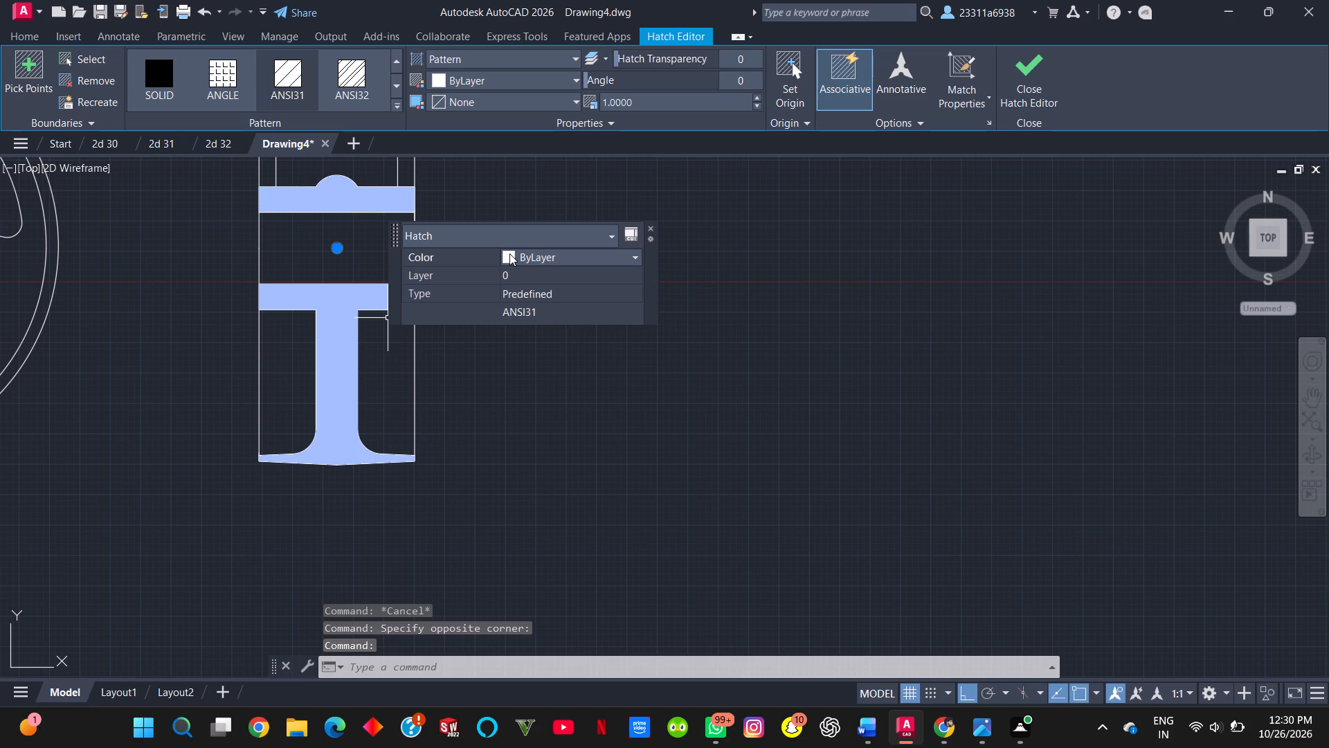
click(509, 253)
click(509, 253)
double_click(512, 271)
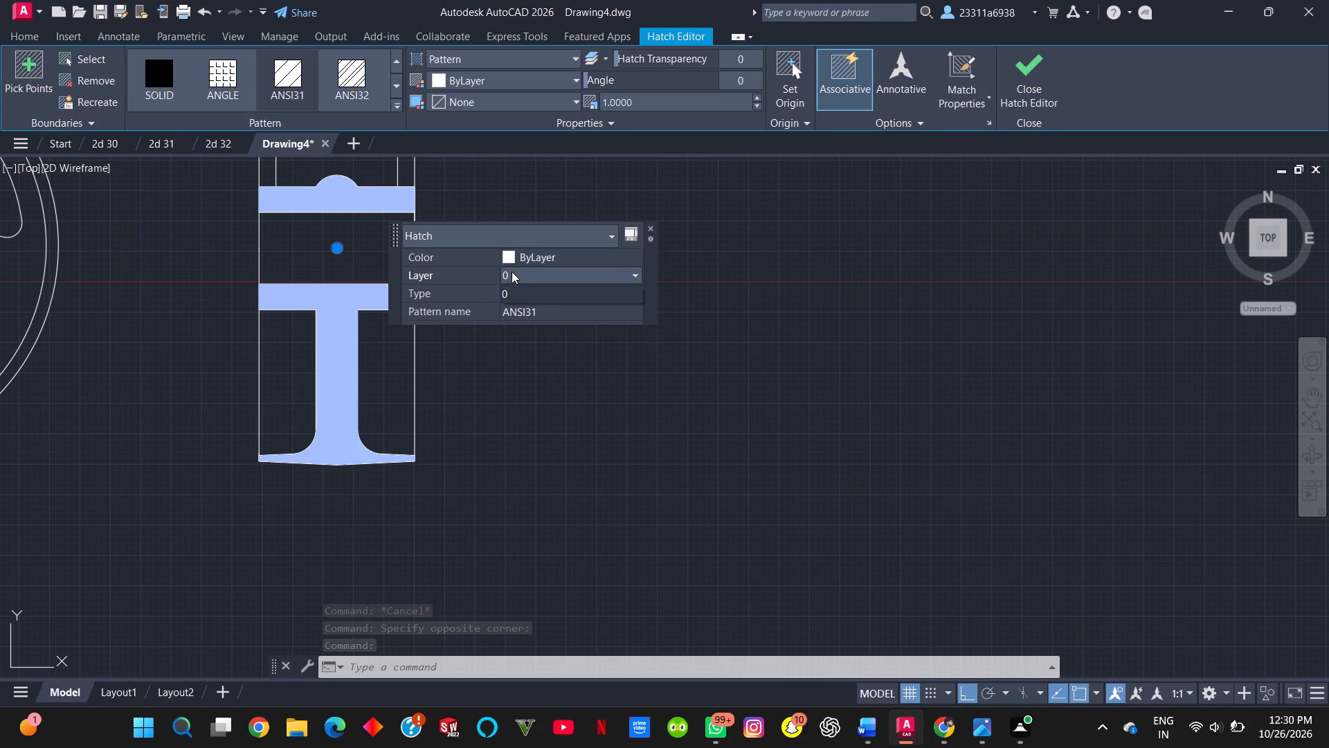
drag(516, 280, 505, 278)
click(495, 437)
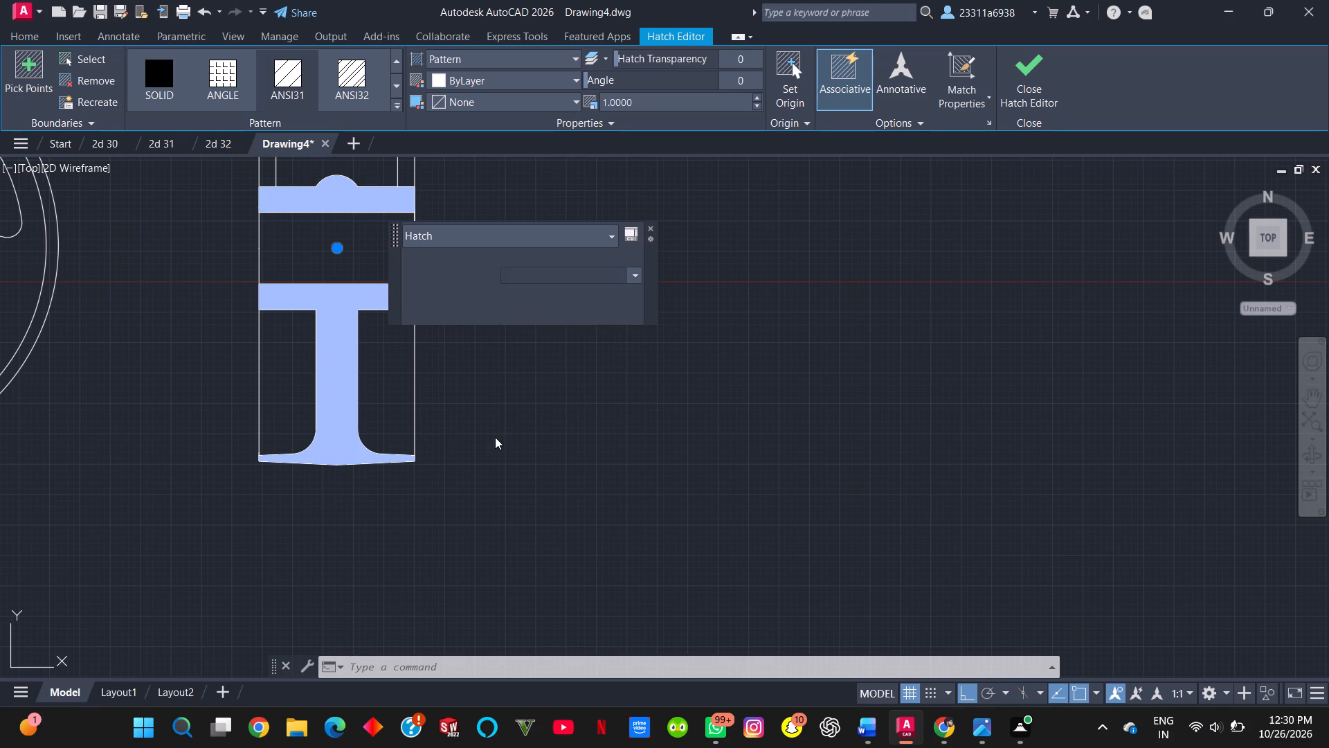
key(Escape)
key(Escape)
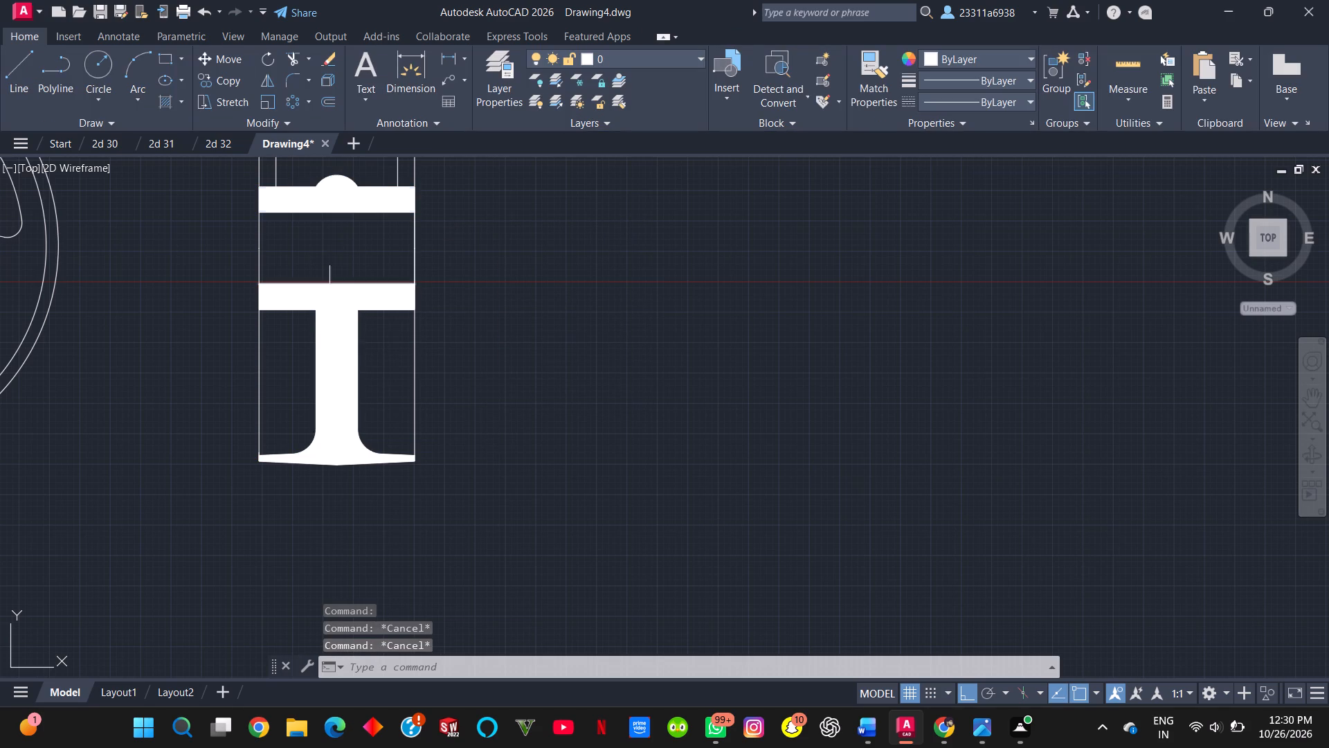
Set the colour of the side view's section hatch to ByBlock.
double_click(339, 310)
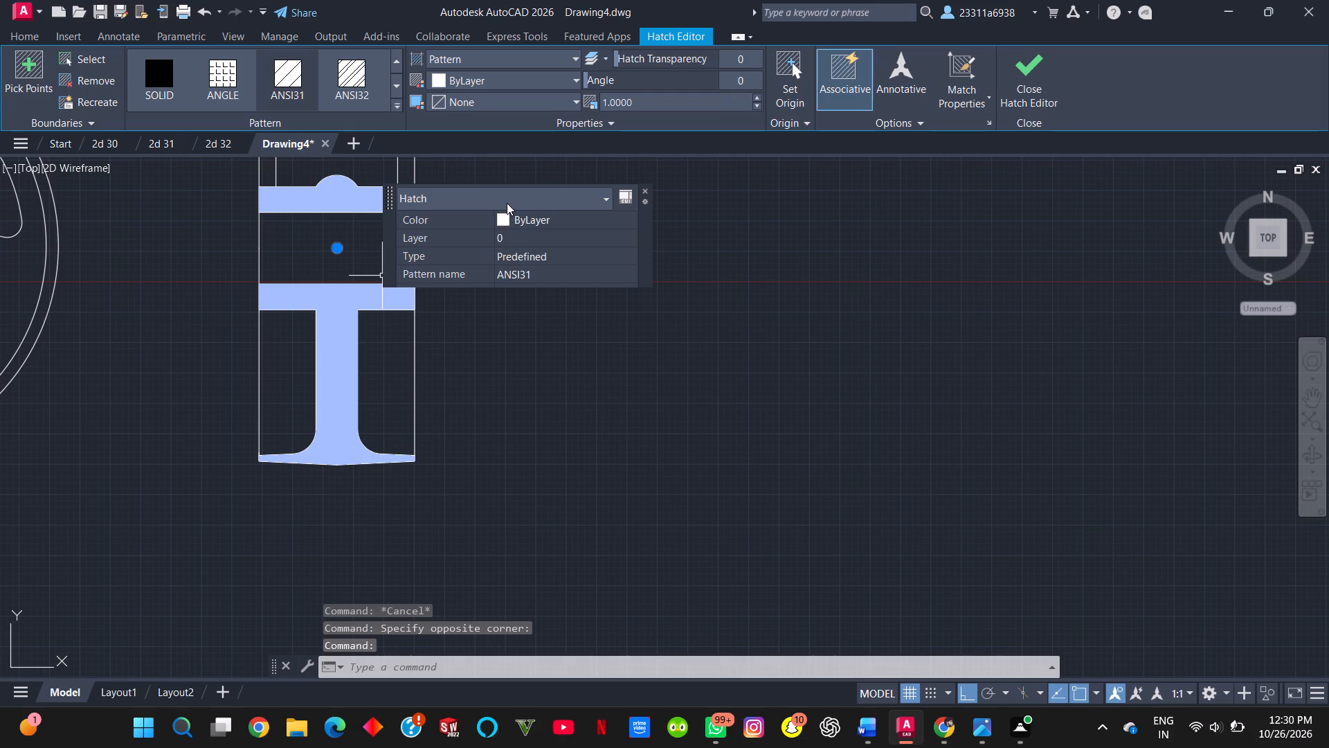
click(511, 199)
click(550, 221)
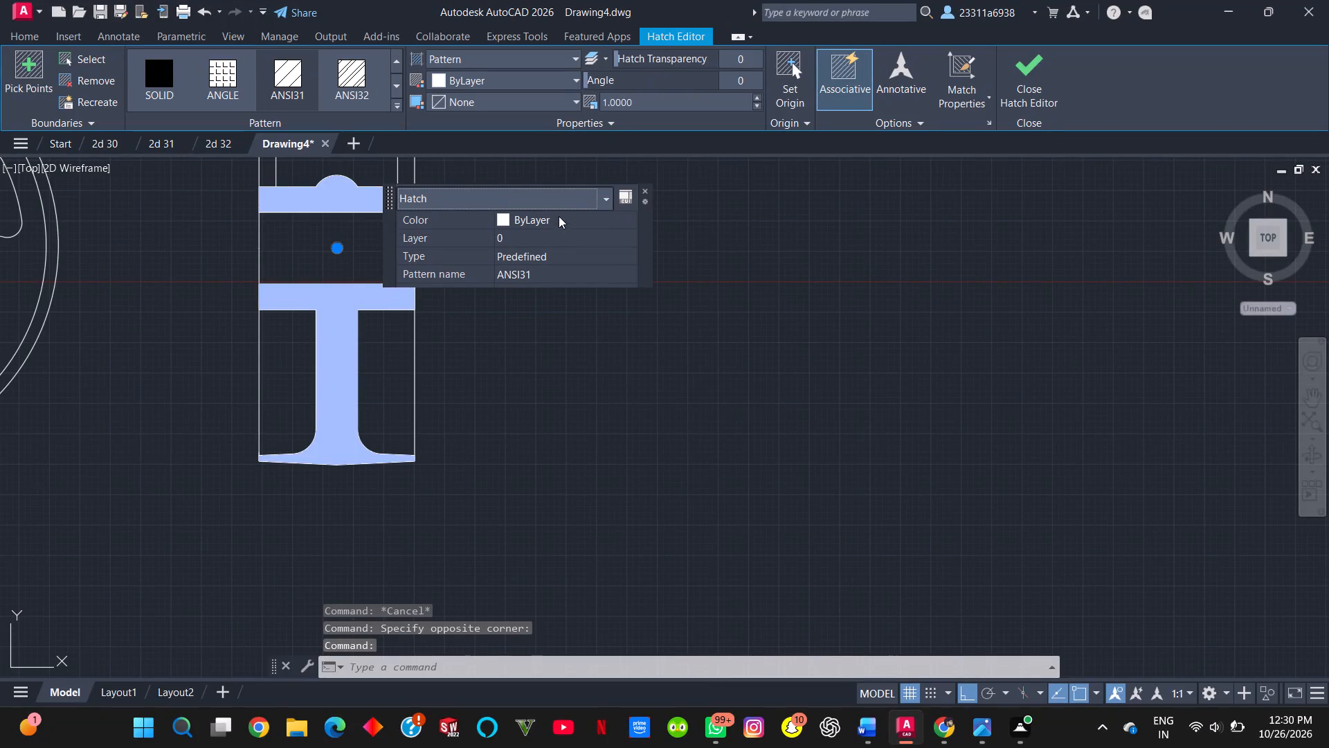
click(506, 222)
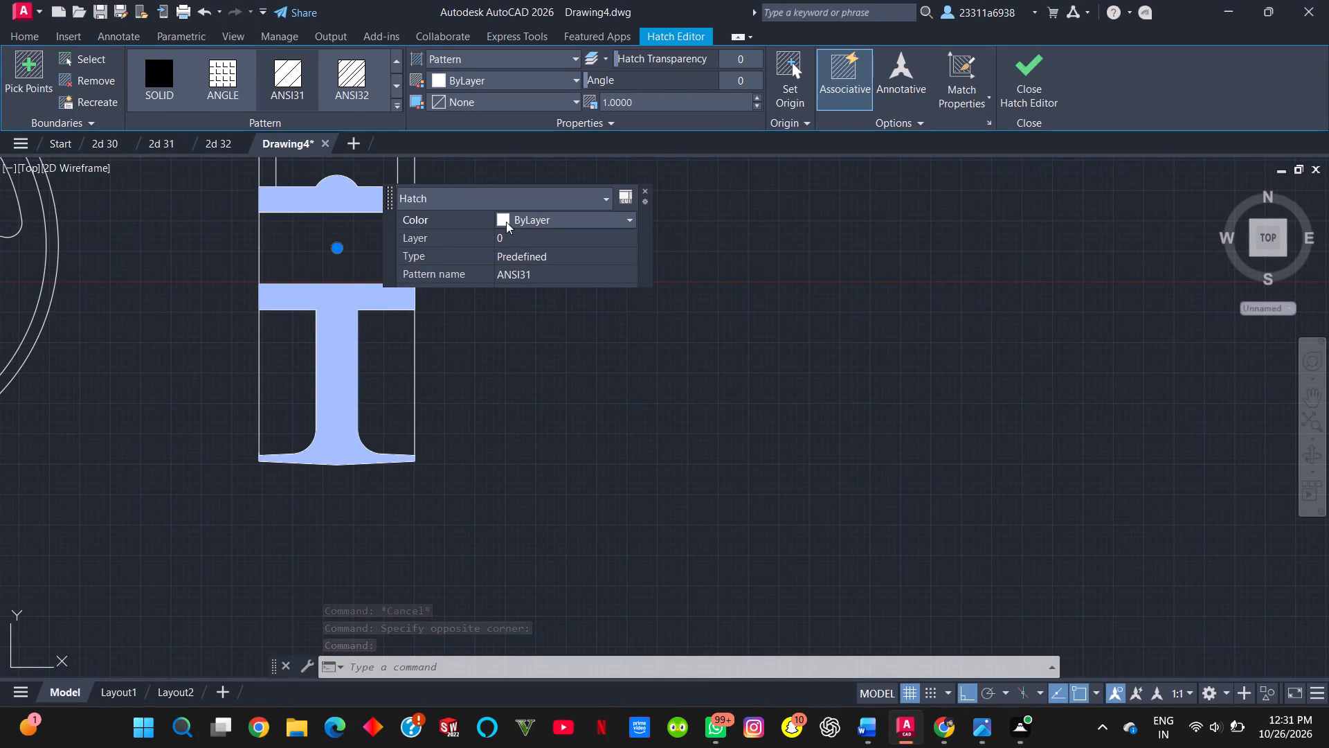
click(542, 217)
click(543, 258)
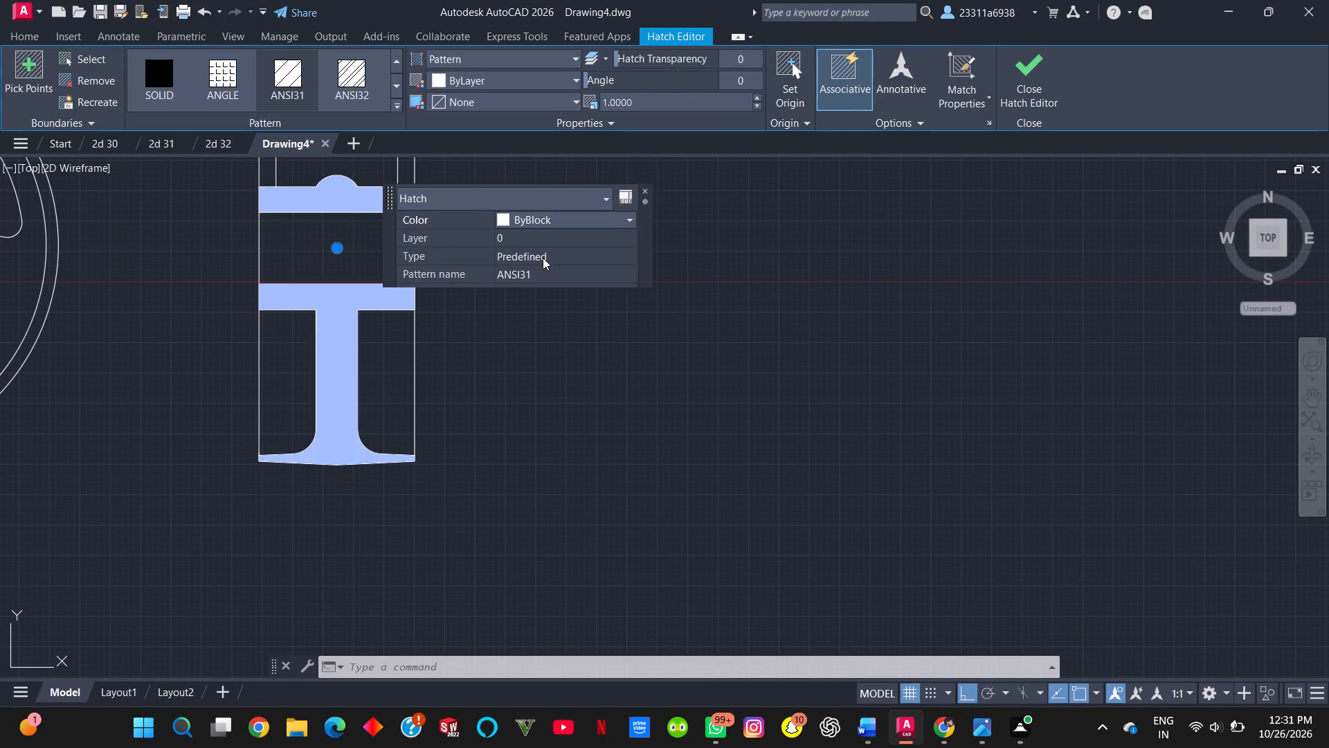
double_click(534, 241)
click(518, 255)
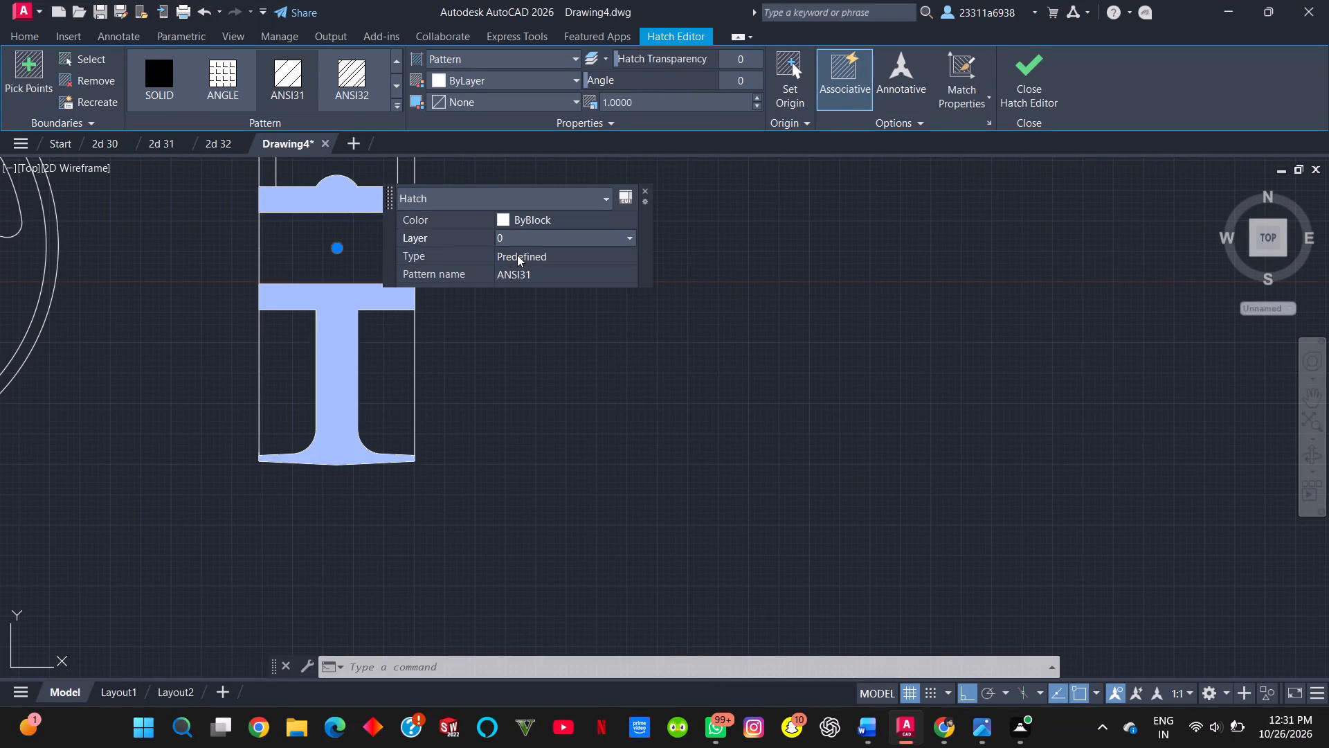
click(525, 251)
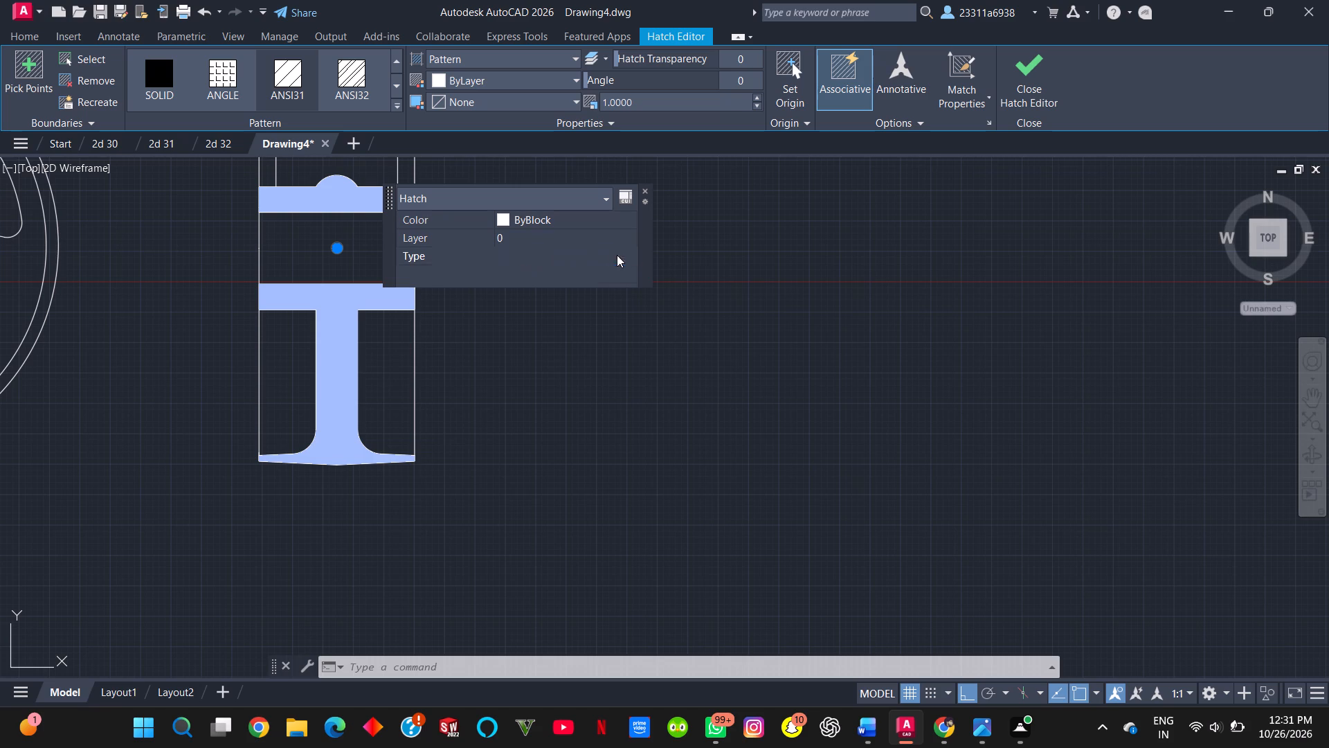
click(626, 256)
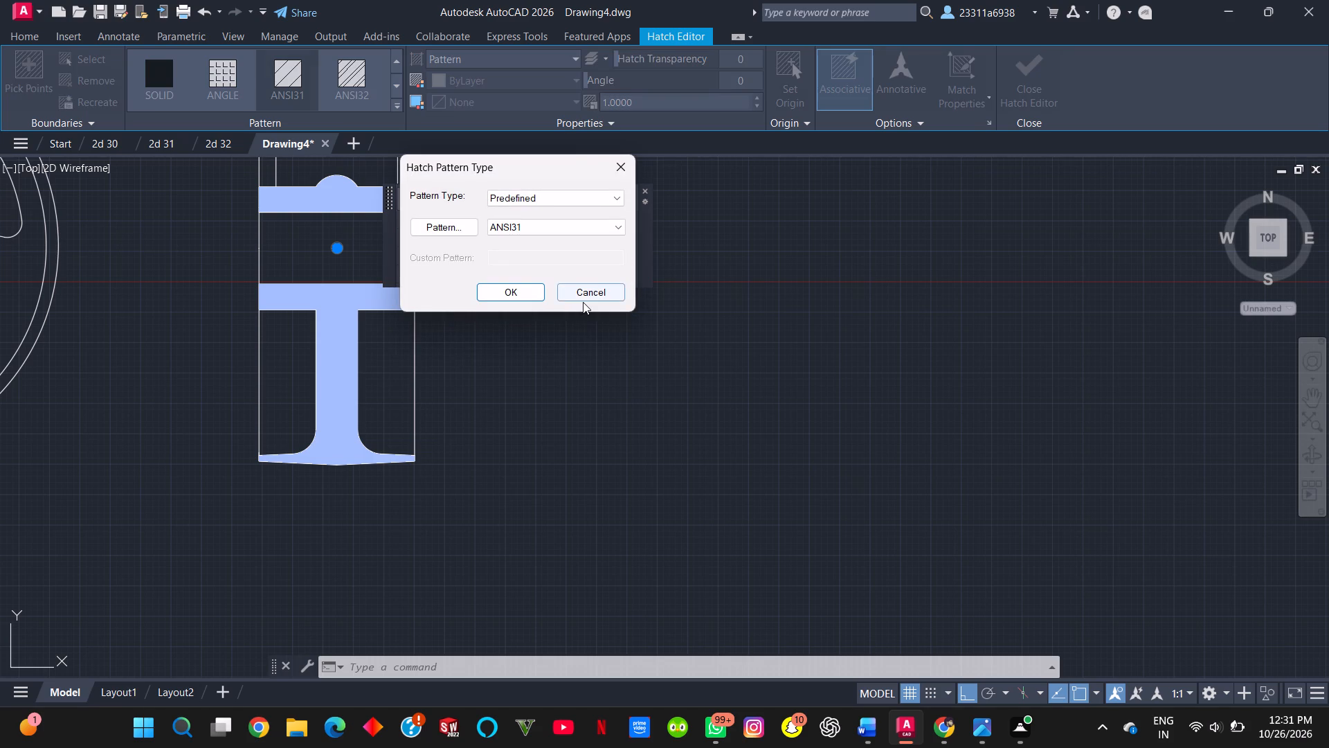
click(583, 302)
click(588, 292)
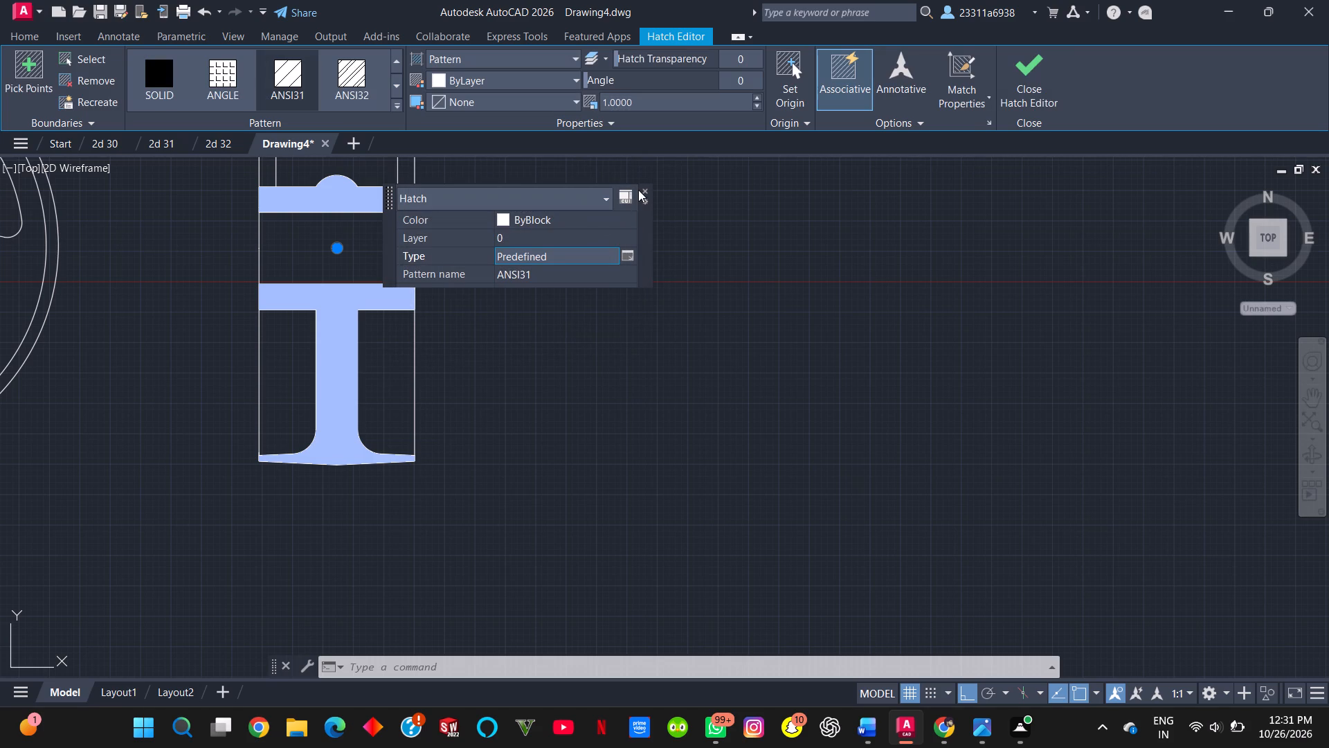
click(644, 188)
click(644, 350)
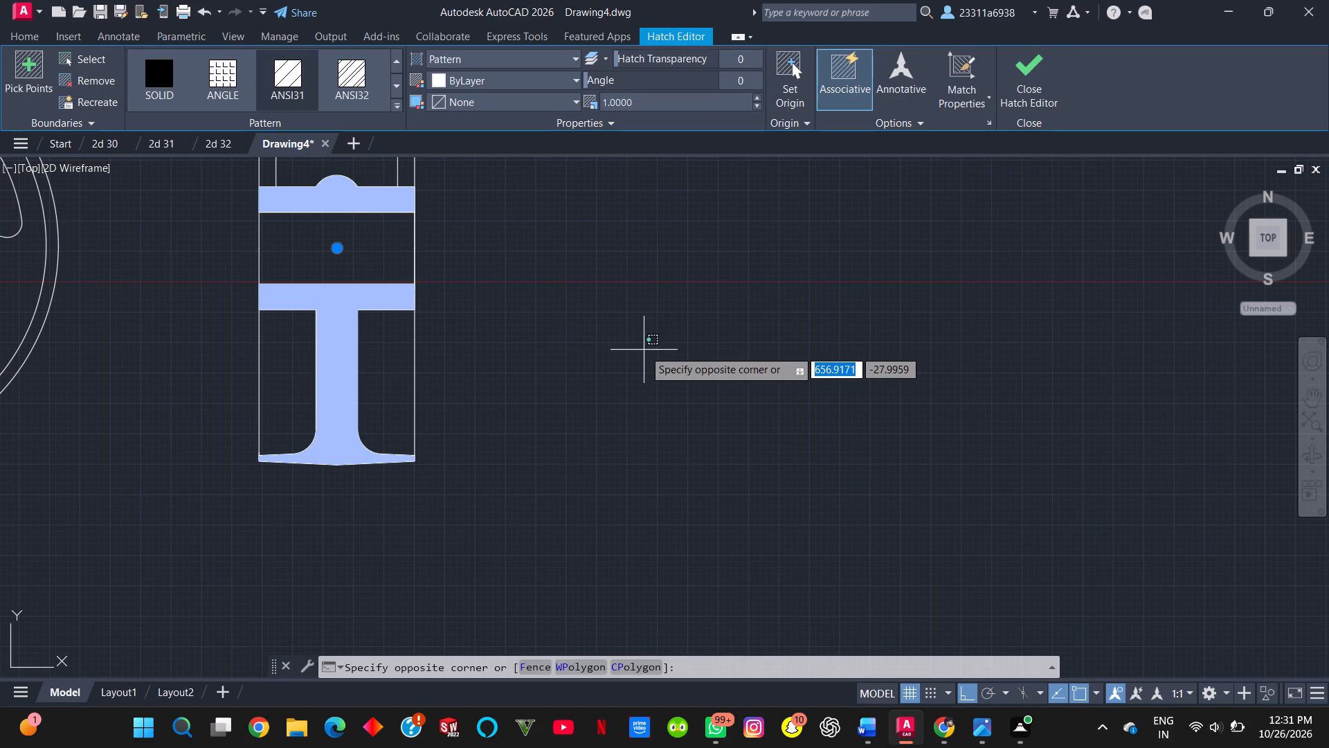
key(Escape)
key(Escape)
Save the drawing to the Desktop under the file name 2d 33.
scroll(458, 296, down, 2)
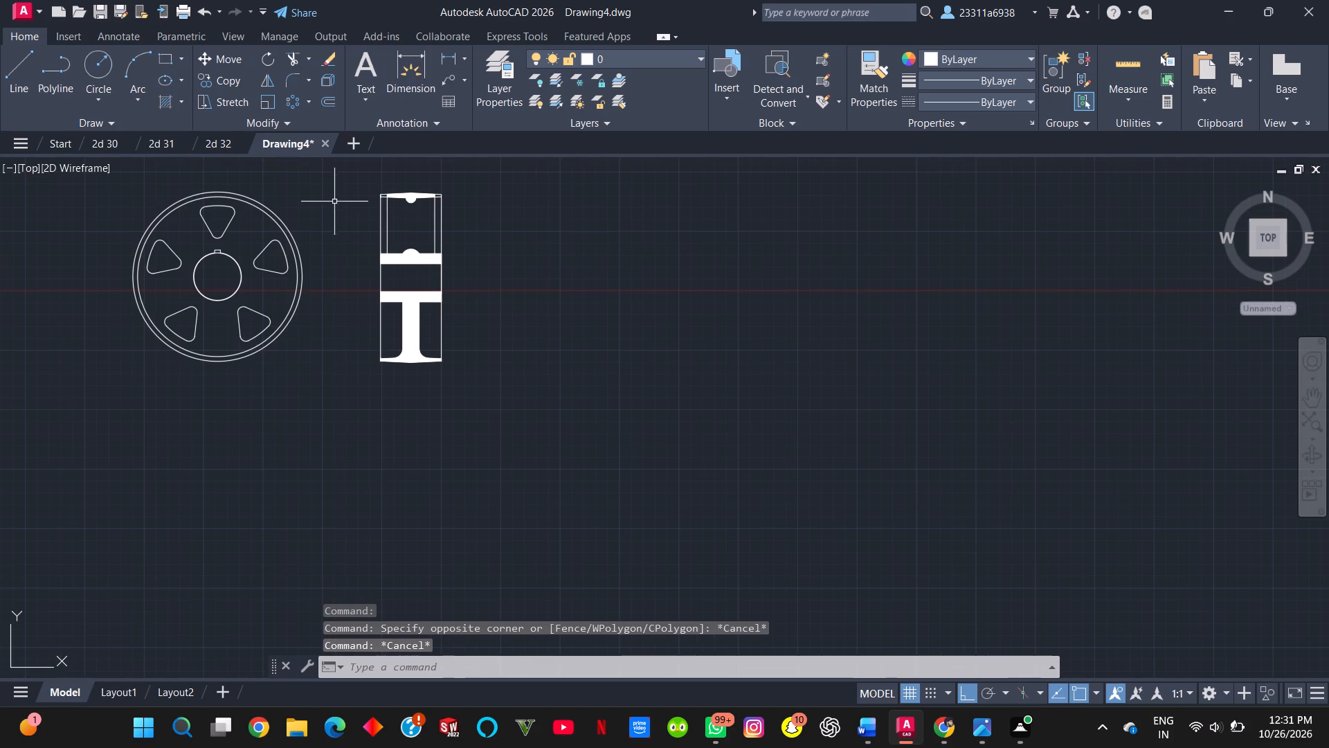
middle_drag(329, 197, 373, 269)
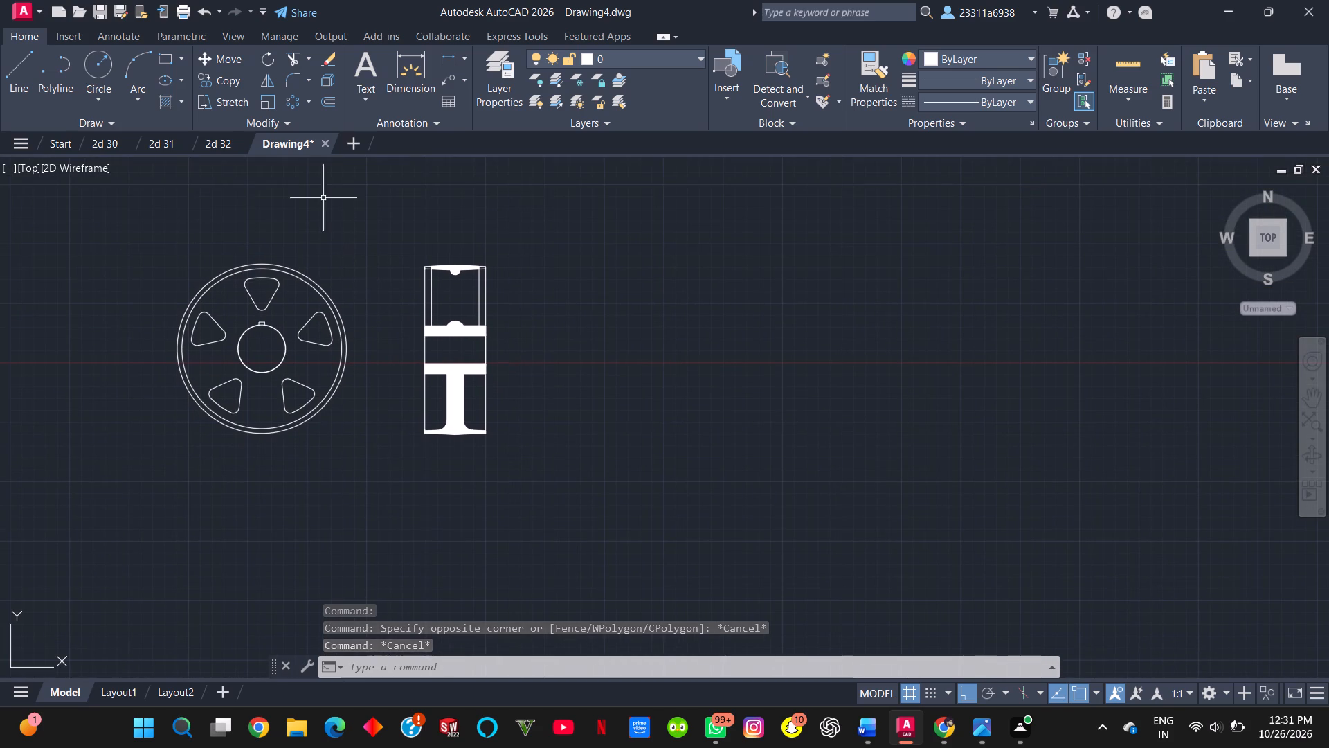
click(117, 8)
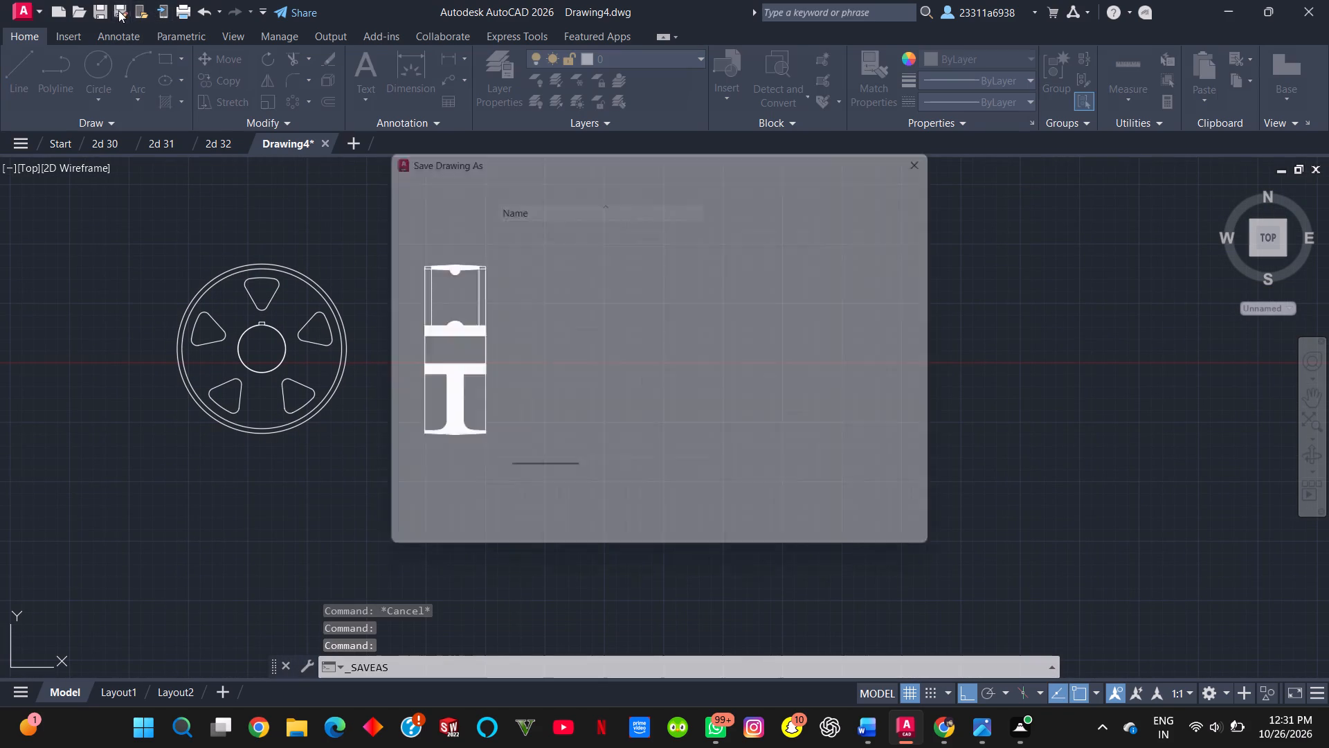
click(424, 312)
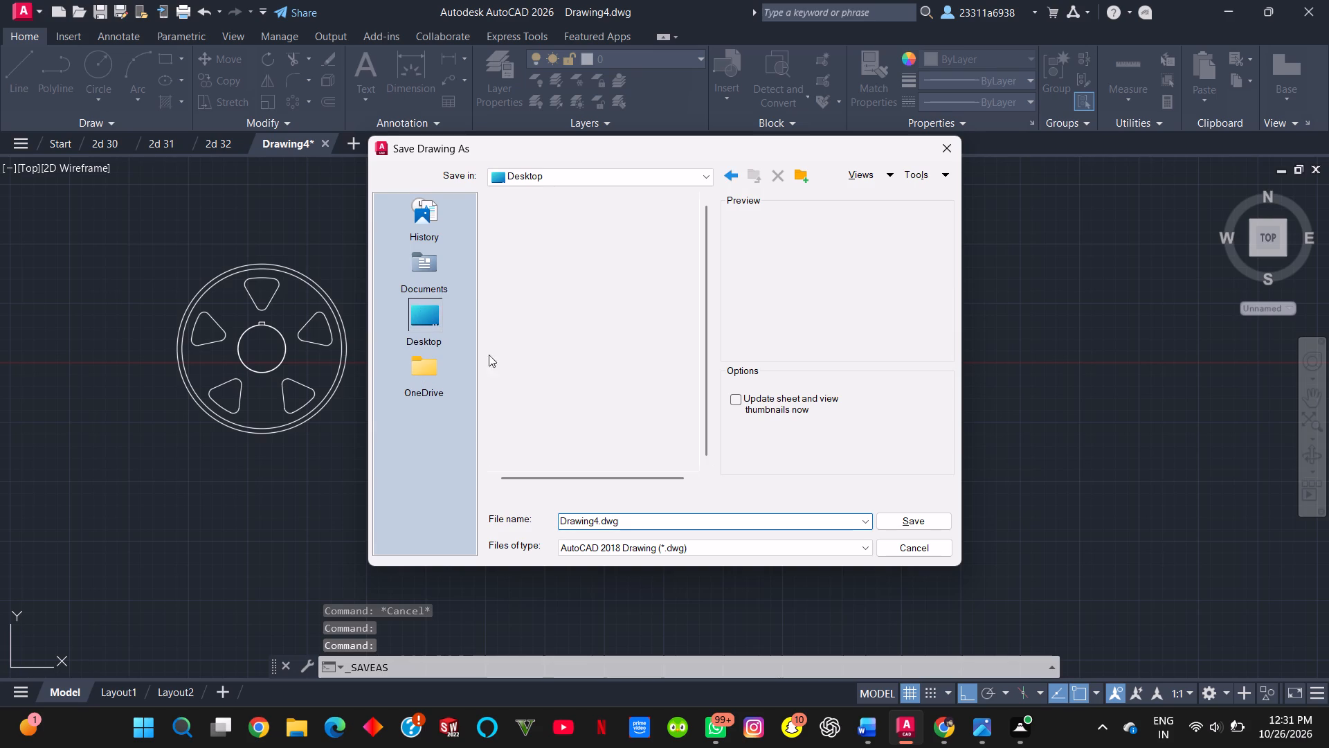
double_click(656, 524)
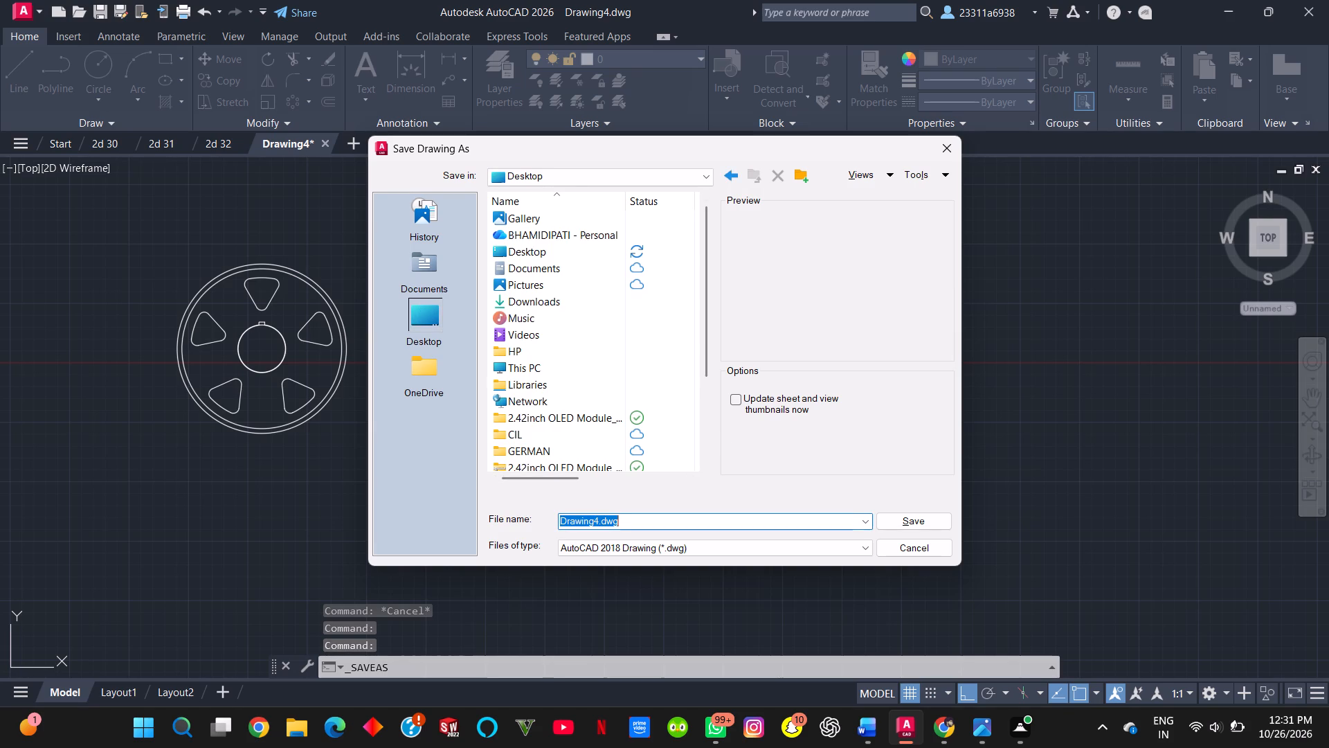
text(2d)
key(space)
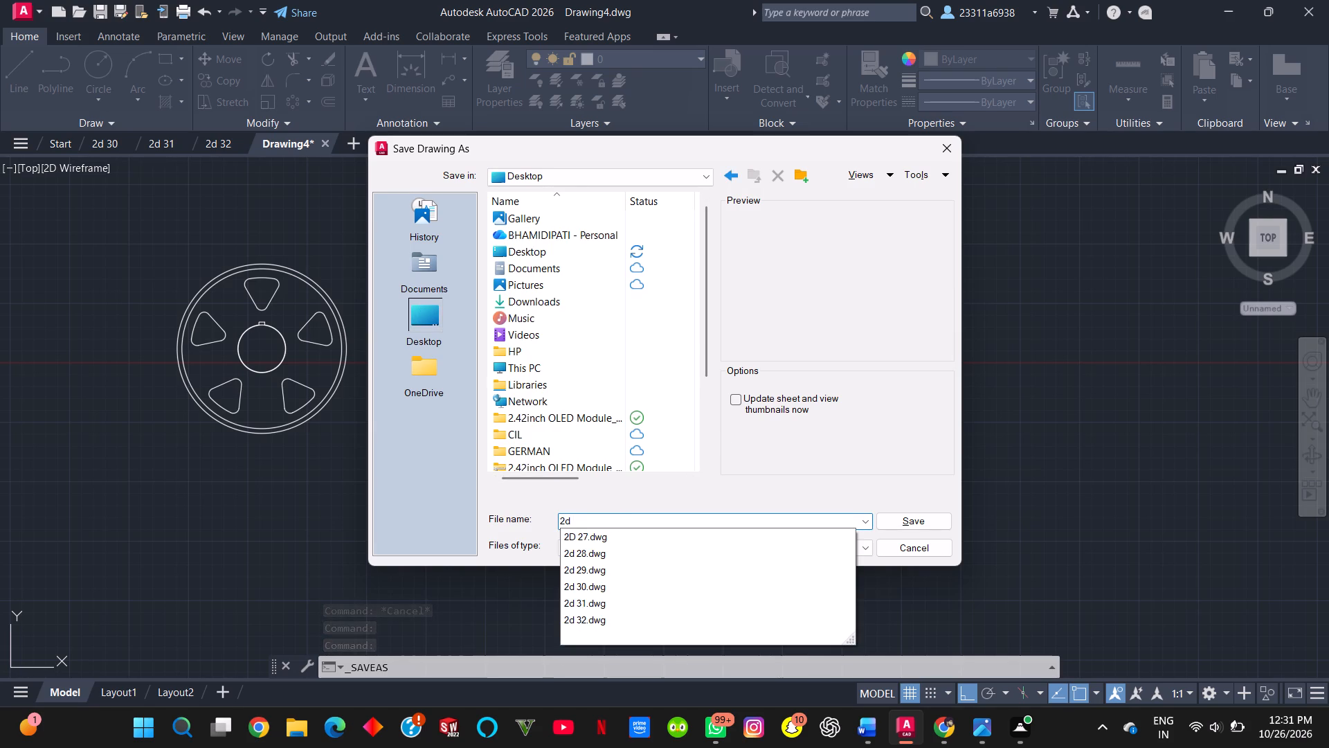
text(33)
key(Return)
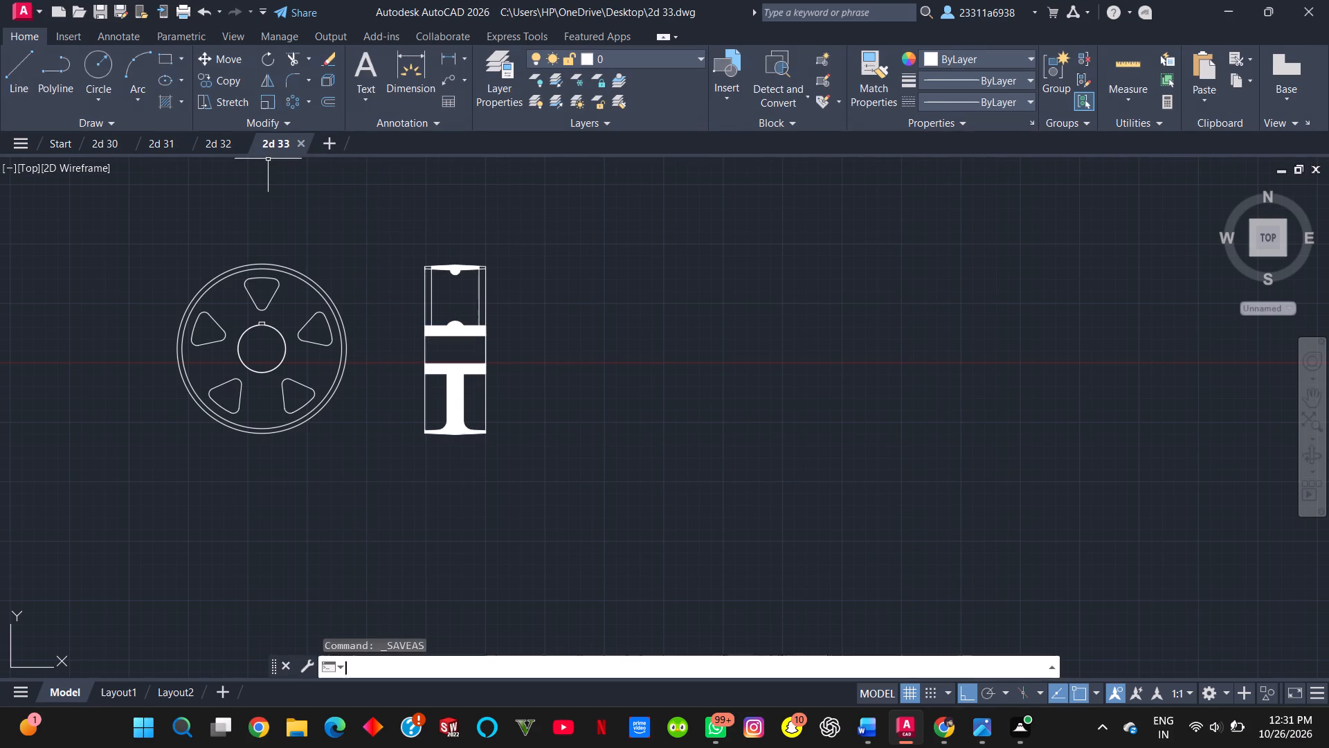
Switch to the pulley reference image in Photos.
key(alt+Tab)
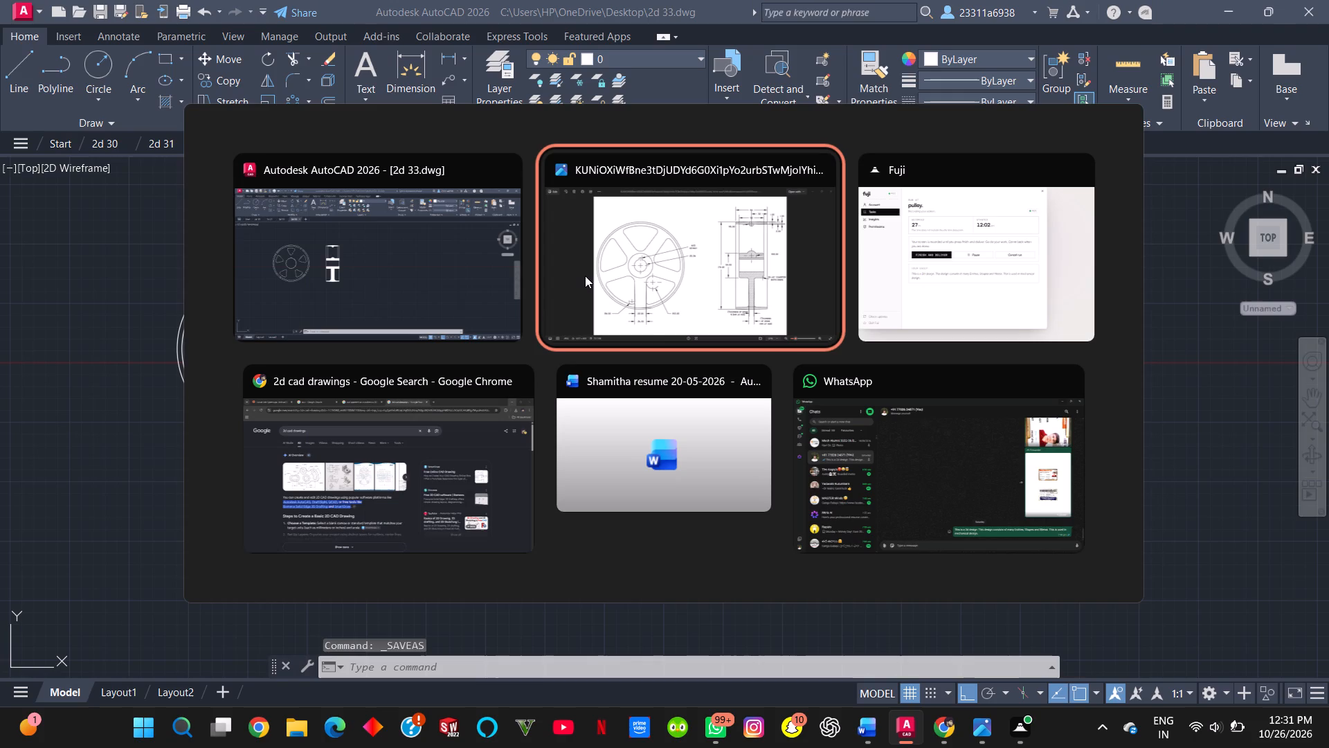